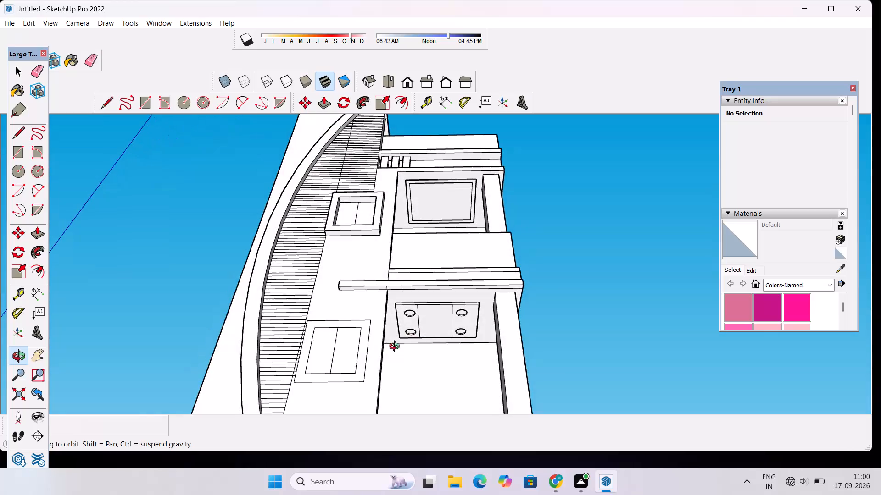
Draw a circle of about 2' radius near a front corner of the upper balcony's recessed ceiling panel.
scroll(391, 327, "up", 3)
left_click_drag(503, 243, 559, 182)
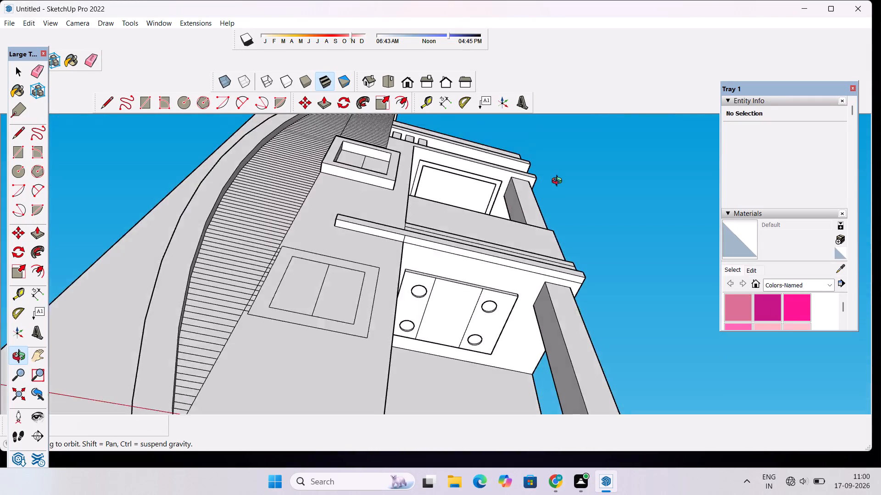
left_click_drag(559, 182, 469, 186)
left_click_drag(451, 194, 479, 187)
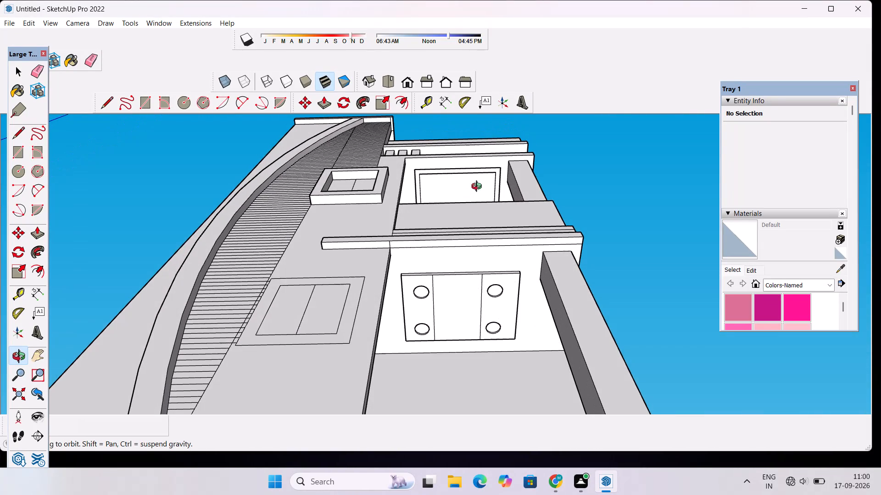
left_click_drag(475, 196, 474, 182)
scroll(457, 185, "up", 6)
scroll(440, 183, "down", 4)
left_click_drag(440, 183, 448, 257)
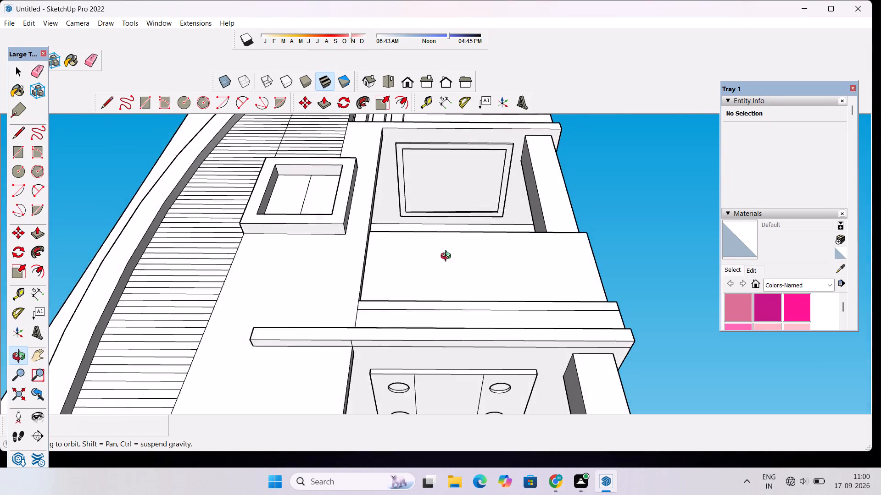
left_click_drag(448, 257, 448, 258)
scroll(434, 178, "up", 3)
left_click_drag(434, 178, 426, 205, "shift")
scroll(423, 208, "up", 4)
left_click_drag(433, 262, 433, 255)
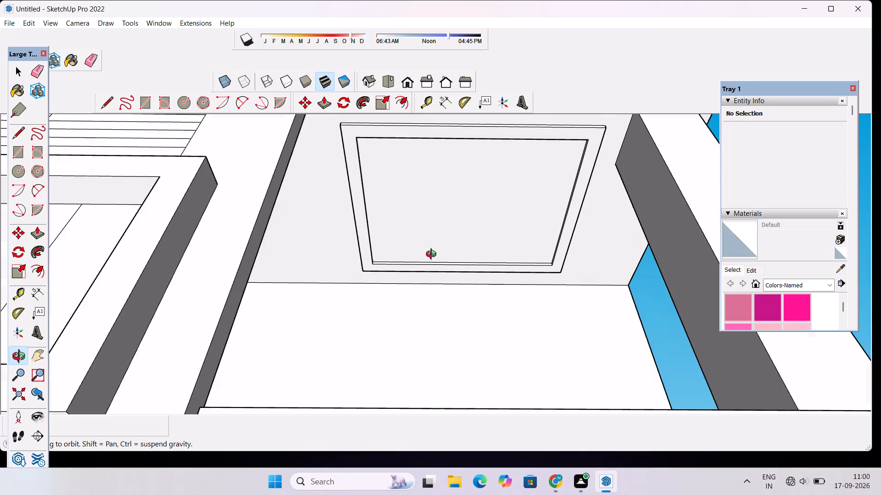
left_click_drag(433, 255, 433, 239)
left_click_drag(433, 236, 414, 248, "shift")
scroll(414, 248, "up", 2)
key("c")
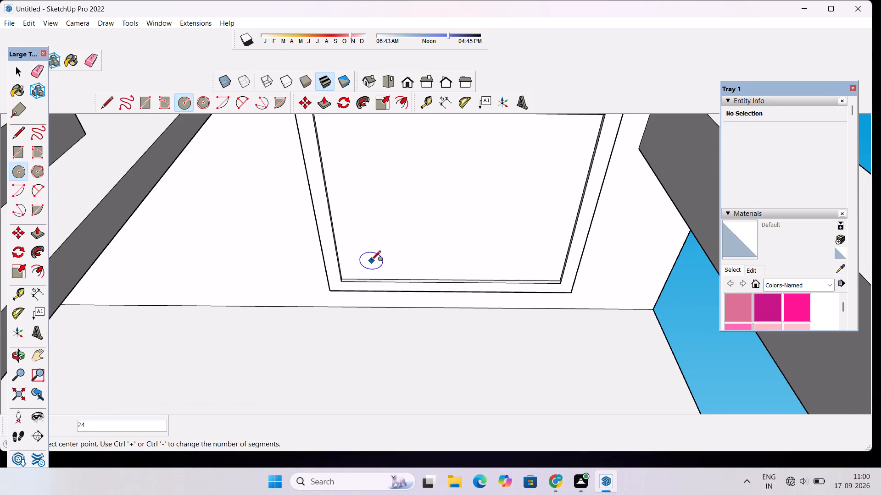
scroll(371, 261, "down", 3)
left_click(373, 254)
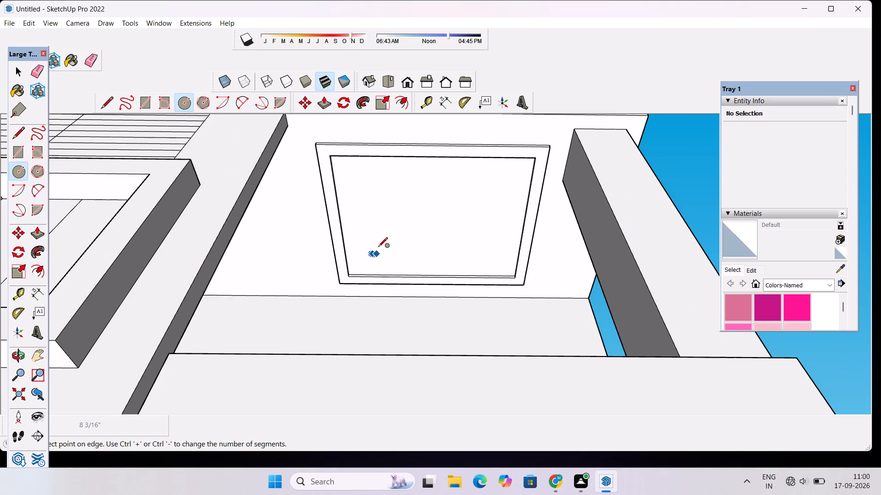
left_click(384, 241)
key("space")
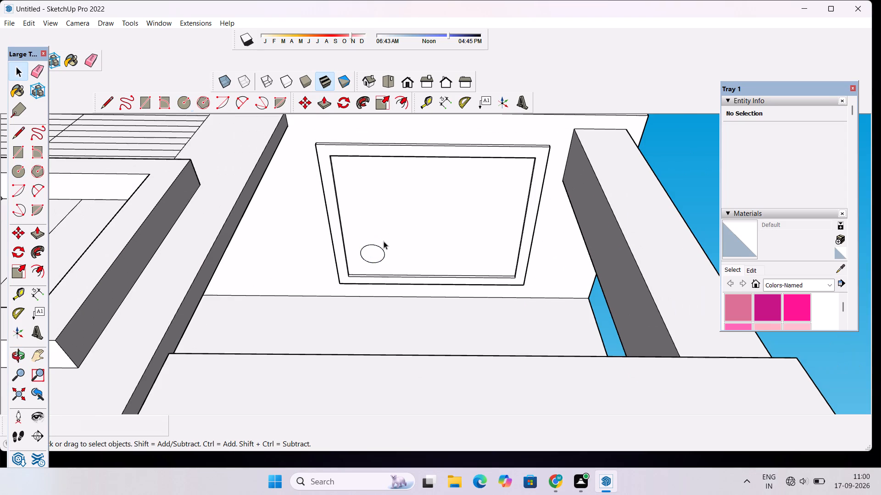
Copy the circle to the ceiling panel's other three corners, offset about 13'4", 17'9" and 13'1" in turn.
double_click(370, 254)
key("m")
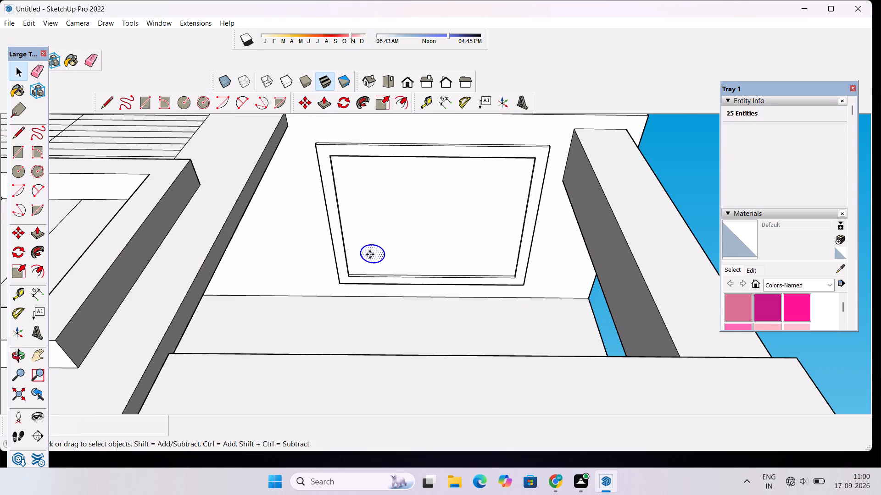
left_click(373, 255)
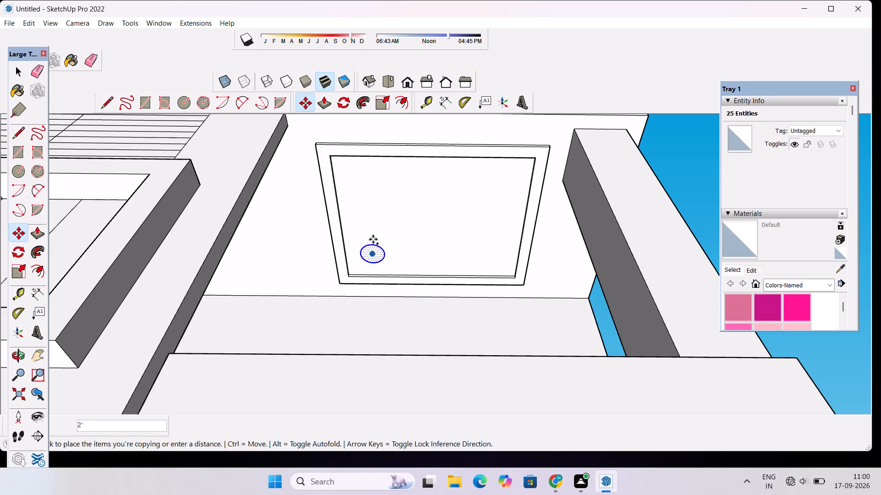
left_click(369, 186)
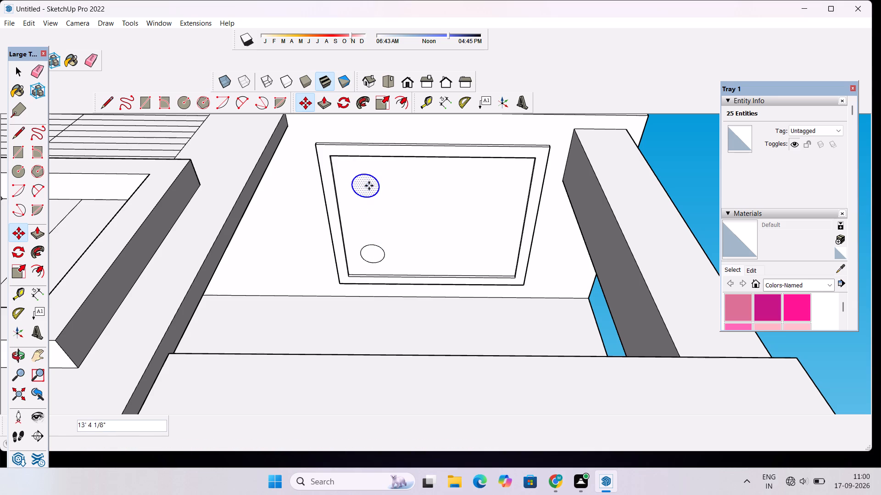
left_click(365, 187)
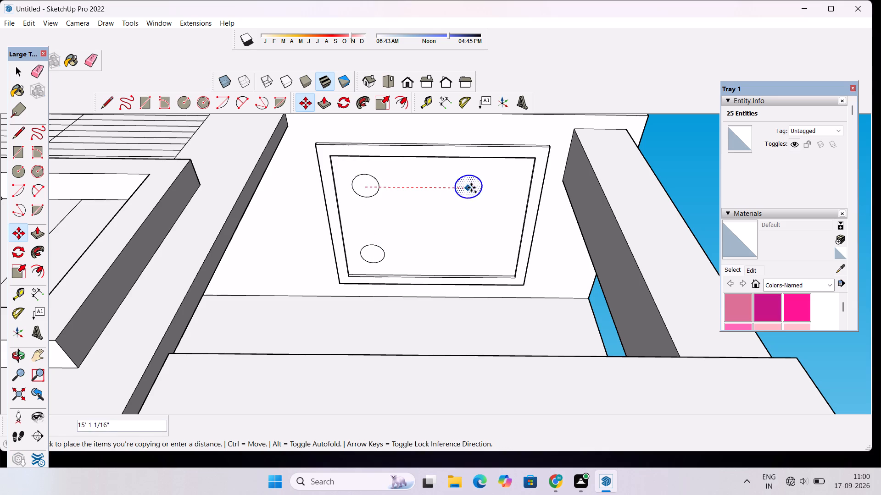
left_click(485, 186)
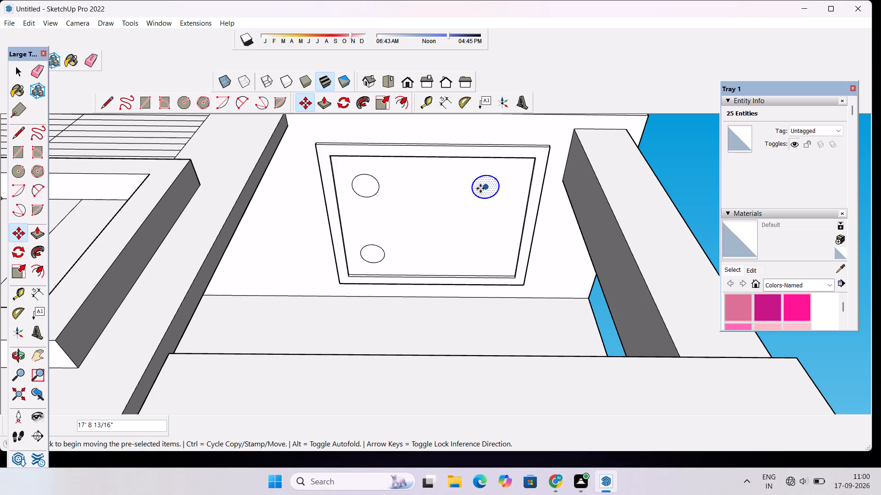
left_click(485, 187)
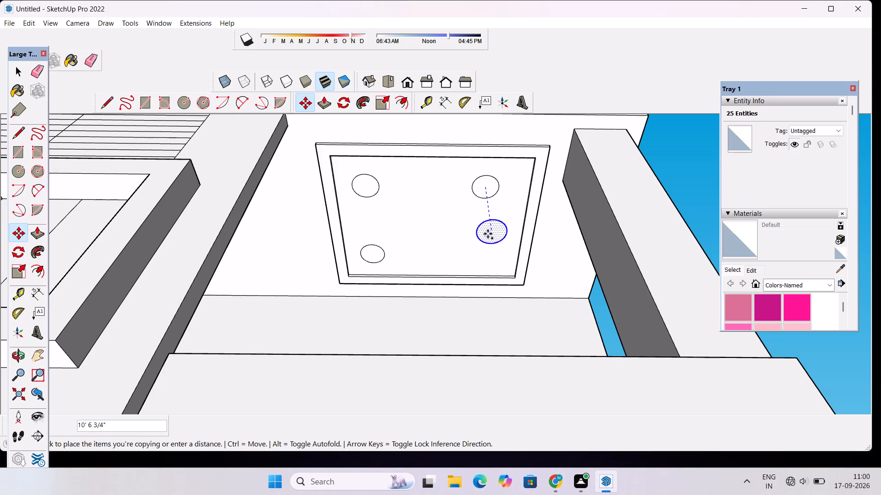
left_click(485, 254)
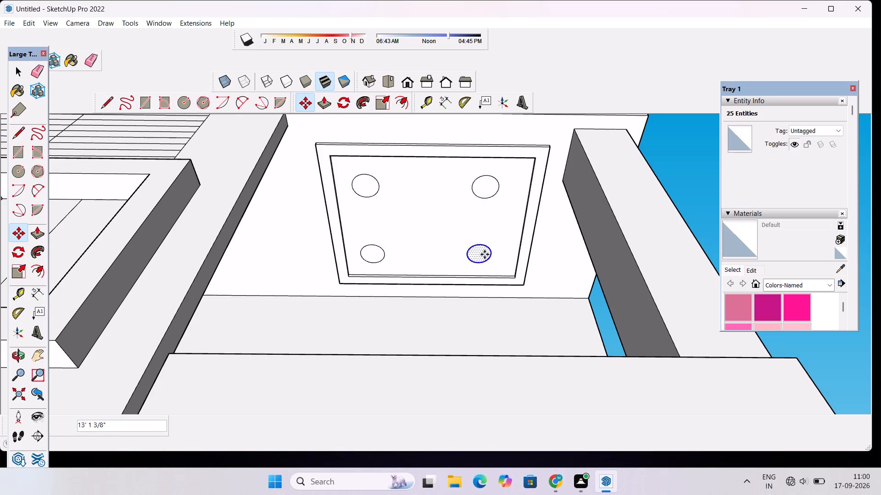
key("space")
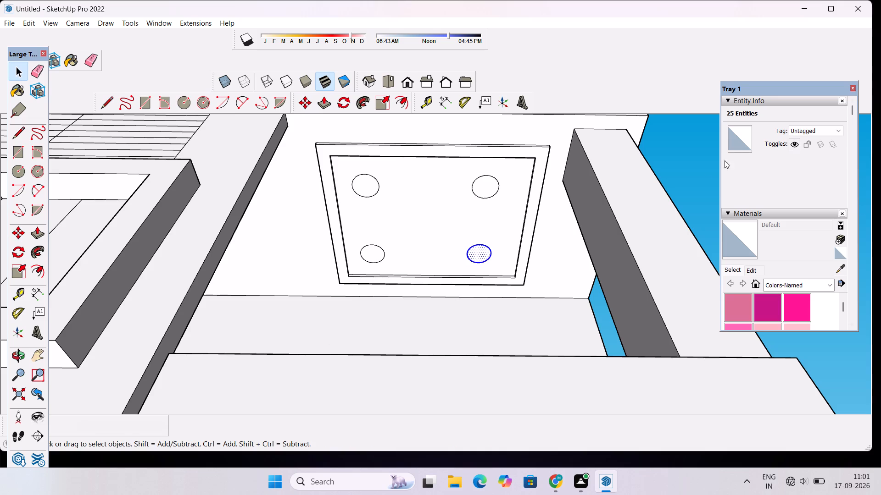
left_click(697, 171)
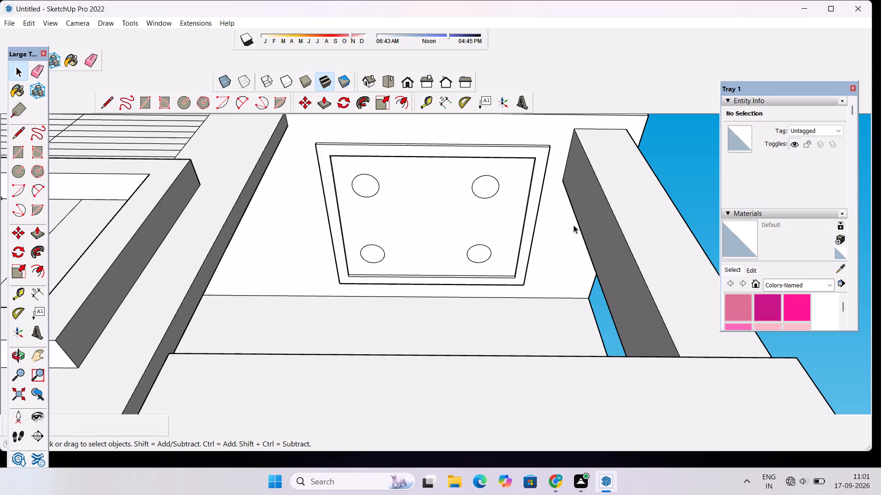
Push/pull each of the four circles on the upper ceiling panel by 3".
left_click(489, 188)
key("p")
left_click(489, 188)
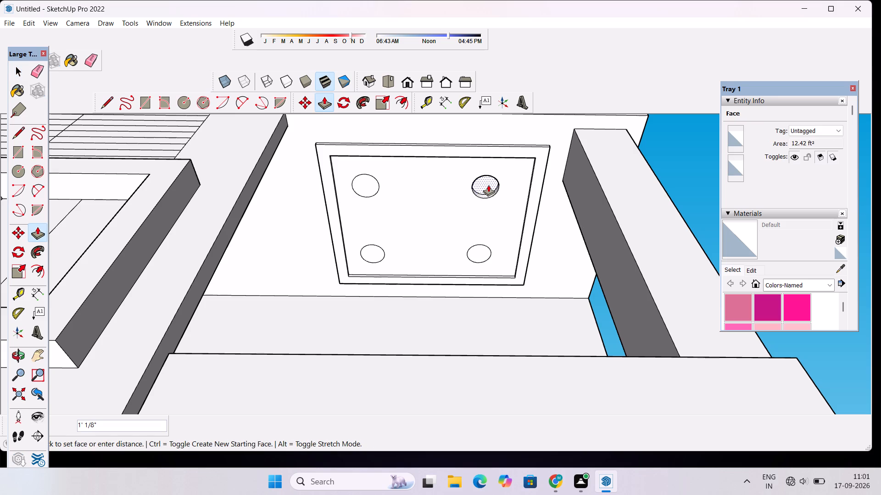
type("3\"")
key("Return")
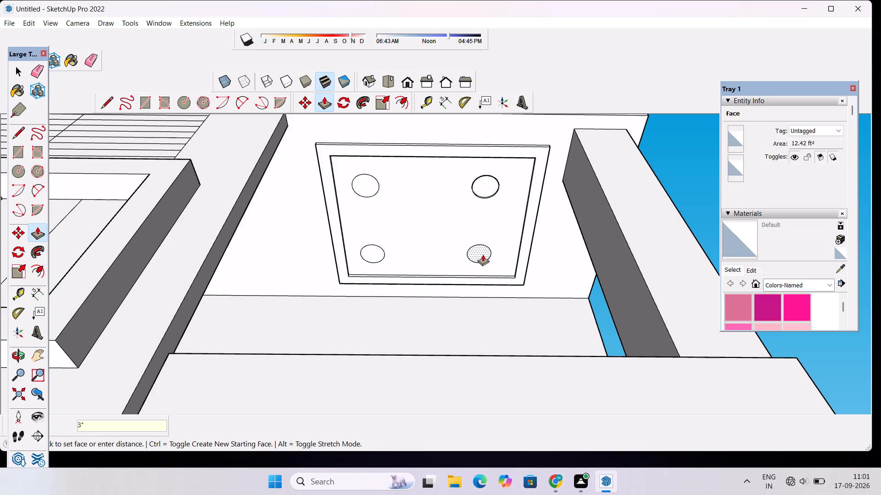
left_click(483, 254)
left_click(483, 185)
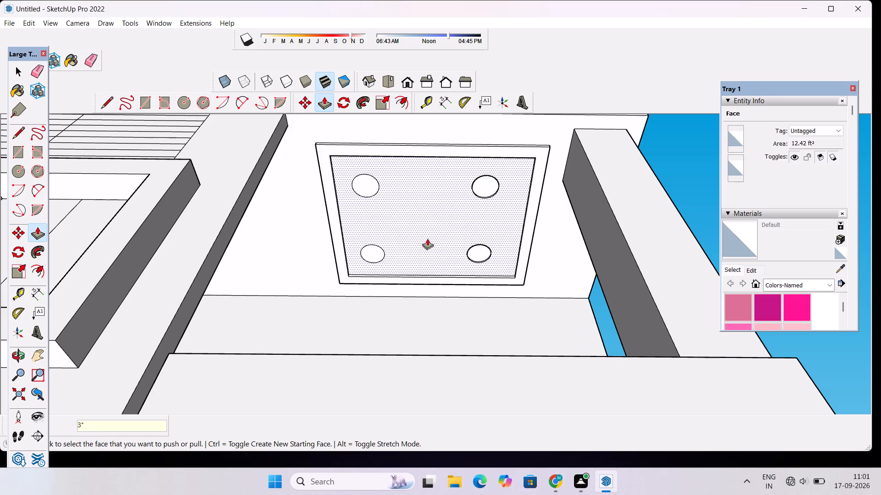
left_click(374, 252)
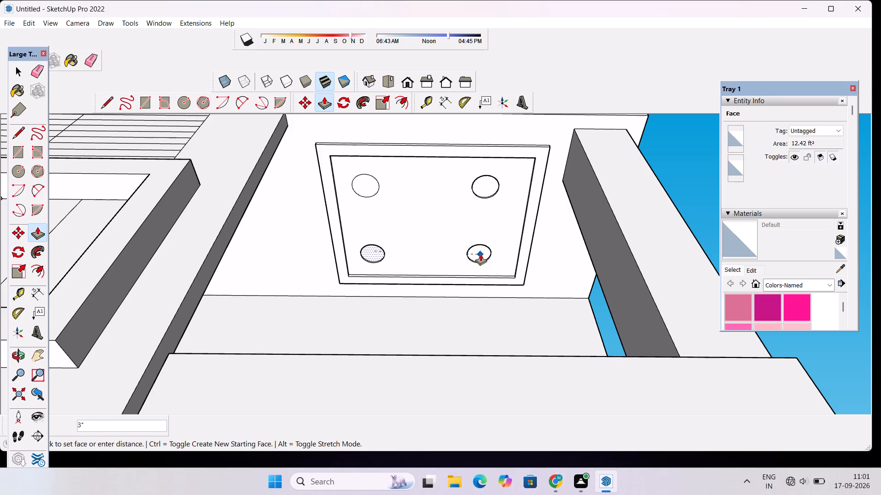
left_click(480, 254)
left_click(367, 184)
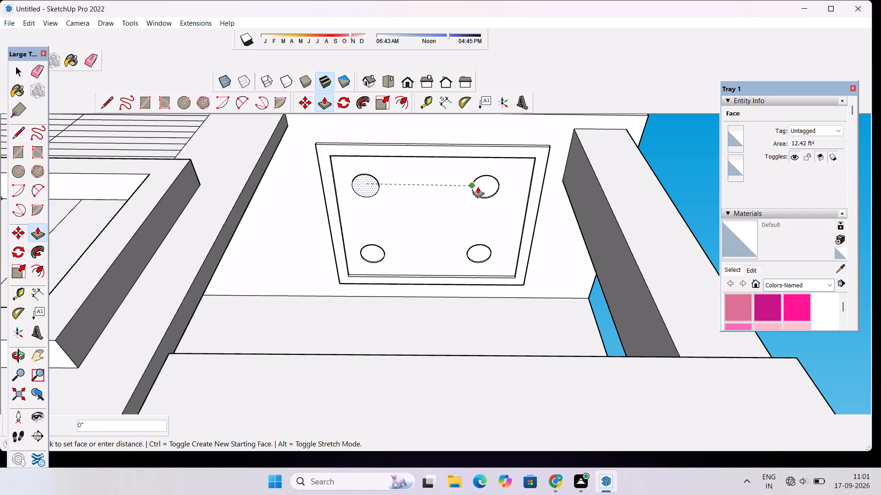
left_click(483, 188)
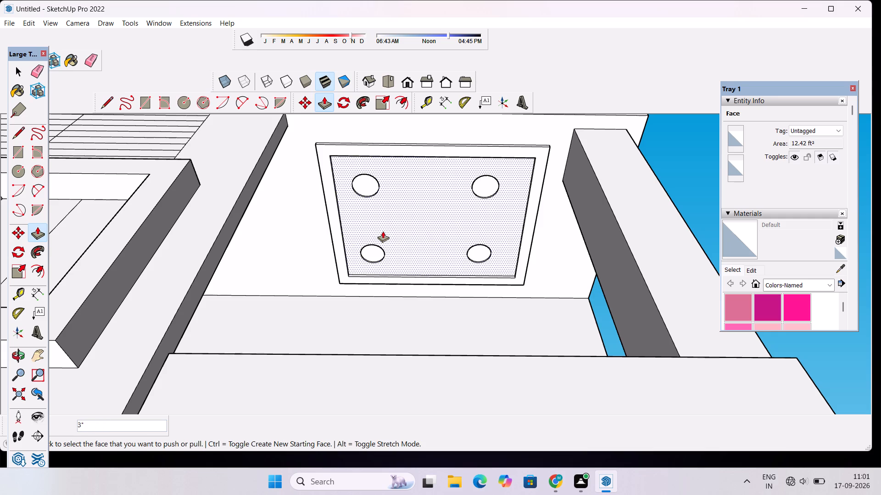
key("space")
Examine the building's facade and both balcony ceiling panels from below and from the front.
scroll(383, 231, "down", 13)
key("o")
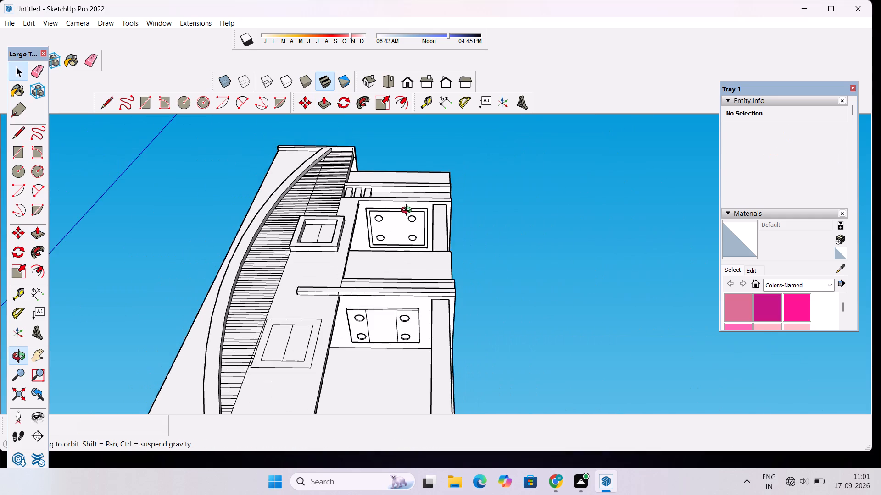
left_click_drag(412, 212, 359, 308)
left_click(346, 311)
left_click_drag(346, 311, 440, 291)
scroll(458, 259, "down", 6)
left_click_drag(424, 271, 480, 252)
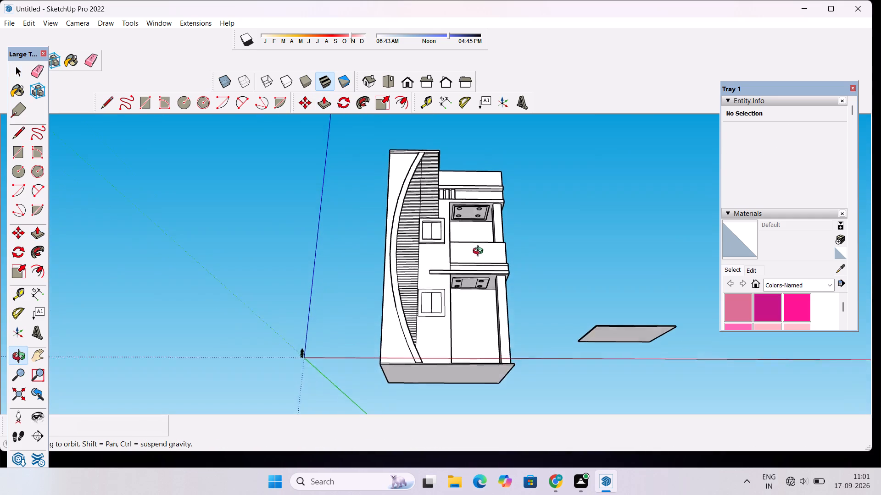
left_click_drag(480, 252, 481, 245)
left_click_drag(484, 227, 486, 258)
scroll(486, 245, "up", 2)
left_click_drag(484, 224, 447, 292, "shift")
scroll(434, 294, "up", 3)
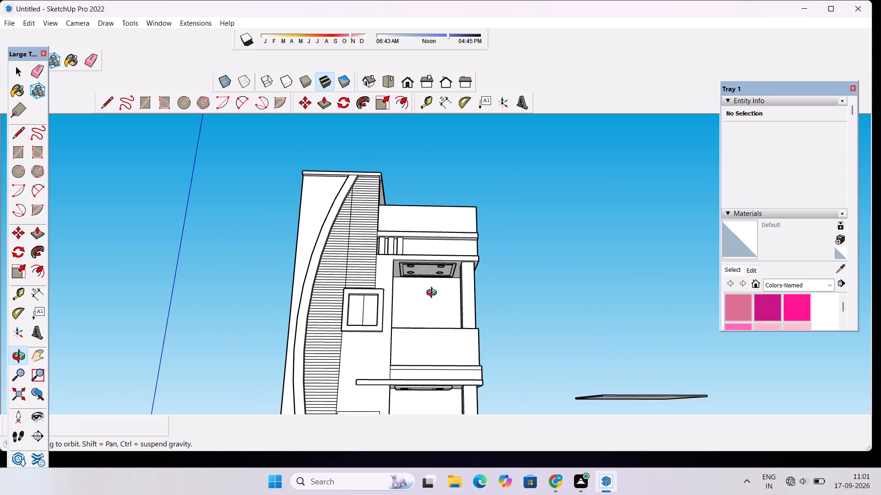
left_click_drag(505, 263, 457, 278)
scroll(449, 271, "down", 9)
left_click_drag(439, 278, 450, 344)
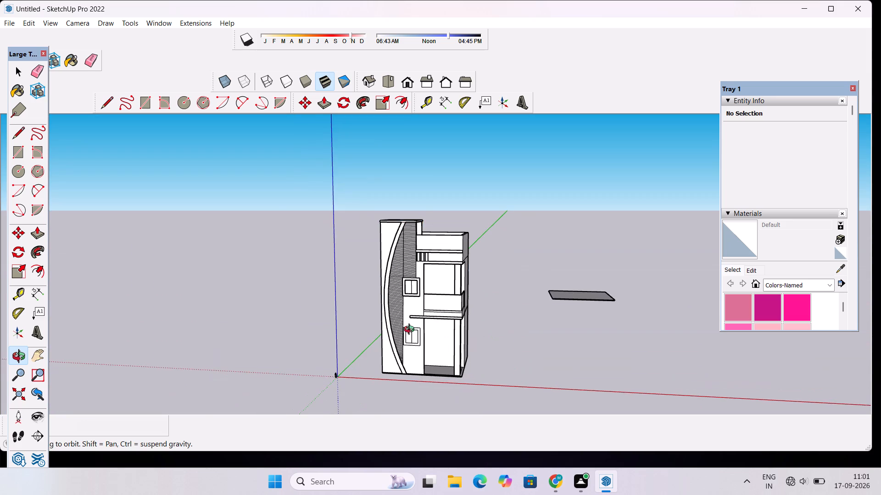
Place a horizontal guide 2' below the top edge of the front parapet wall.
scroll(411, 330, "up", 2)
scroll(460, 216, "up", 1)
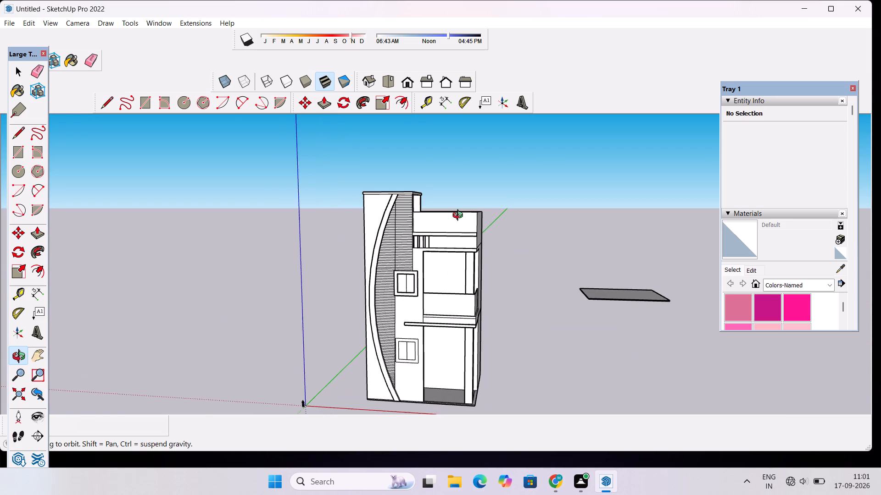
scroll(460, 216, "up", 7)
left_click_drag(411, 247, 419, 275)
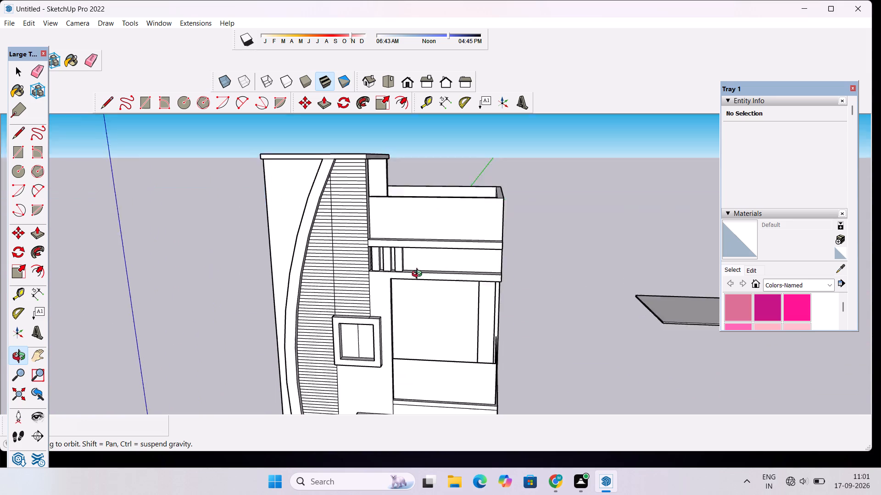
left_click_drag(419, 275, 428, 327)
scroll(417, 285, "up", 2)
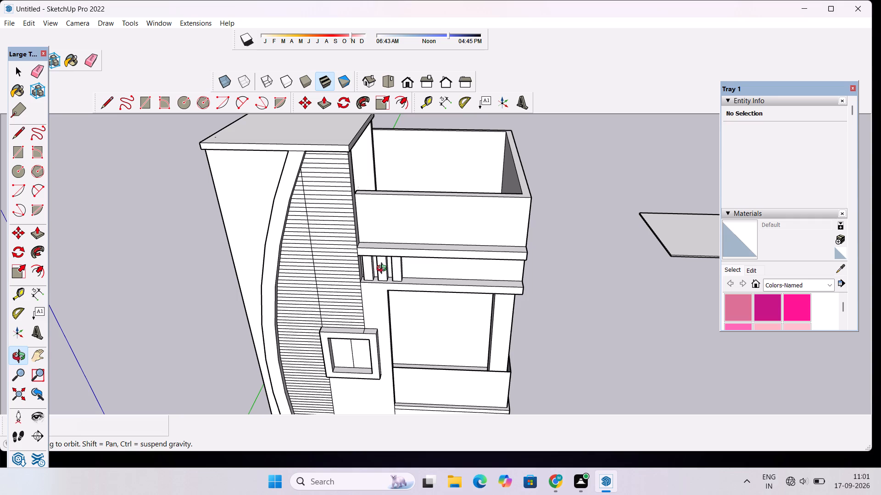
left_click_drag(407, 250, 405, 274, "shift")
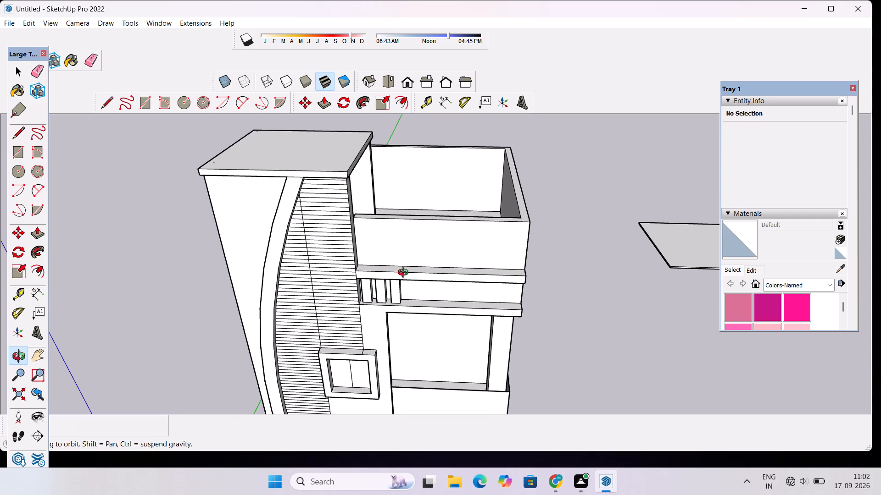
scroll(396, 270, "up", 3)
left_click_drag(412, 245, 373, 251, "shift")
scroll(372, 252, "down", 2)
left_click_drag(369, 270, 374, 200)
scroll(368, 211, "up", 4)
left_click_drag(368, 211, 317, 229, "shift")
scroll(317, 229, "up", 2)
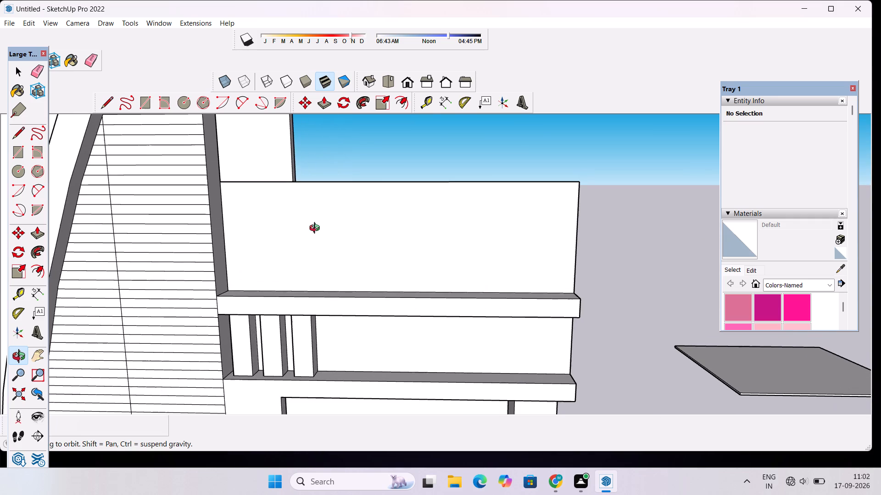
key("t")
left_click(398, 184)
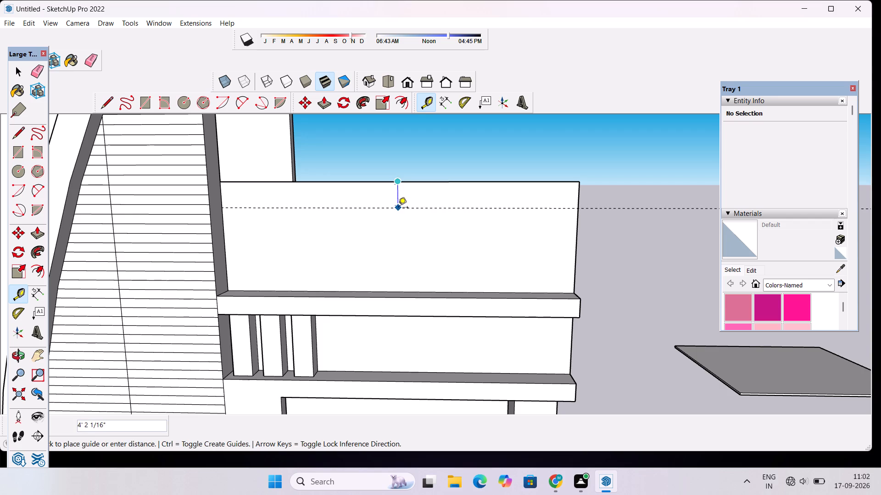
type("2'")
key("Return")
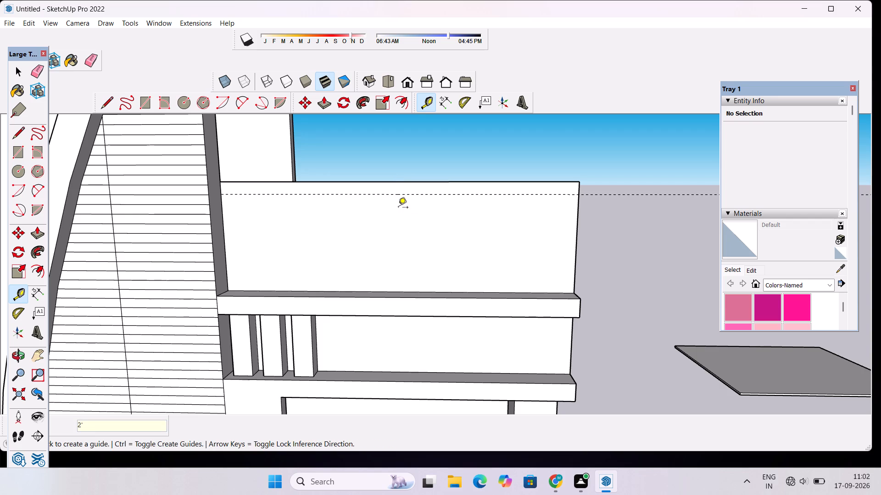
key("space")
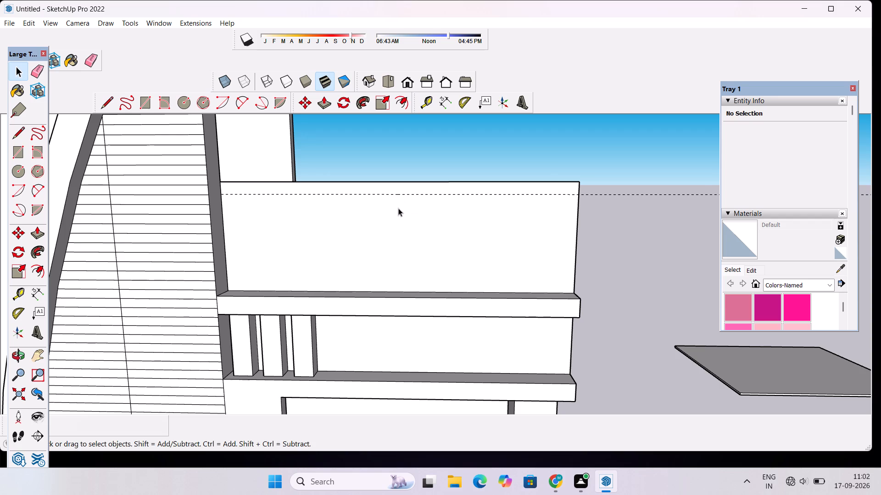
Draw a rectangle about 13'7" wide on the front parapet wall, from its top edge down to the ledge.
type("r")
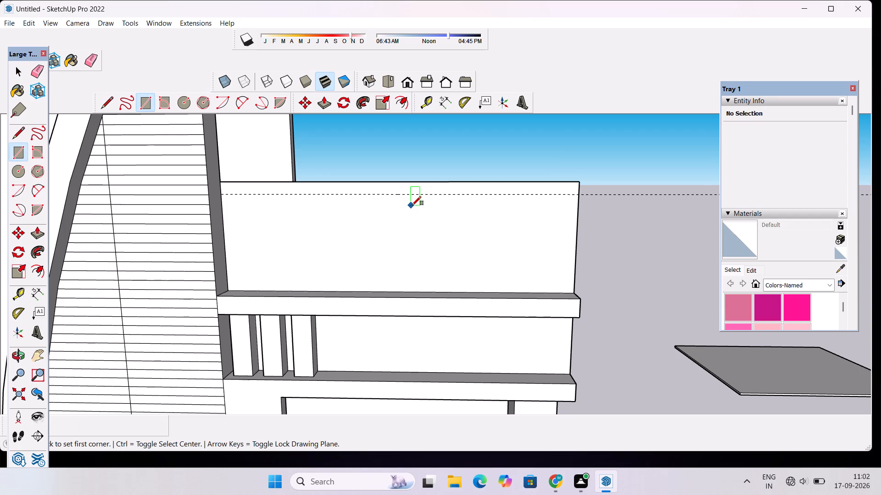
left_click(418, 182)
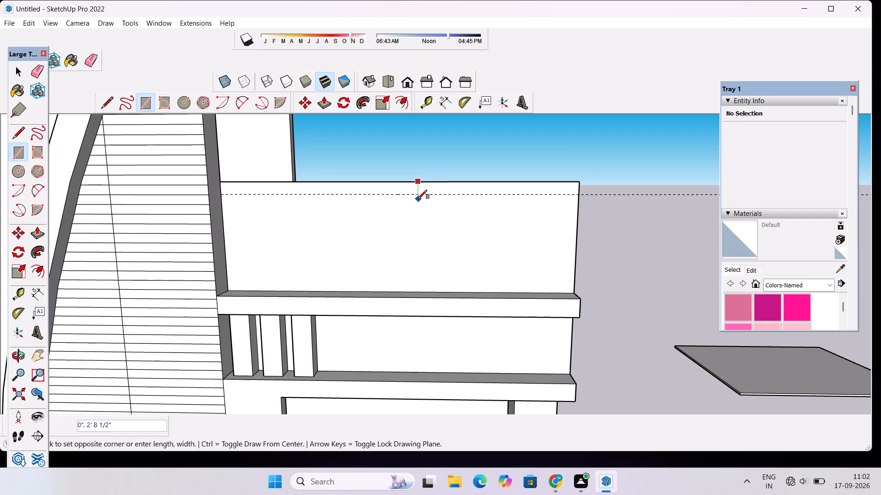
left_click(502, 290)
key("space")
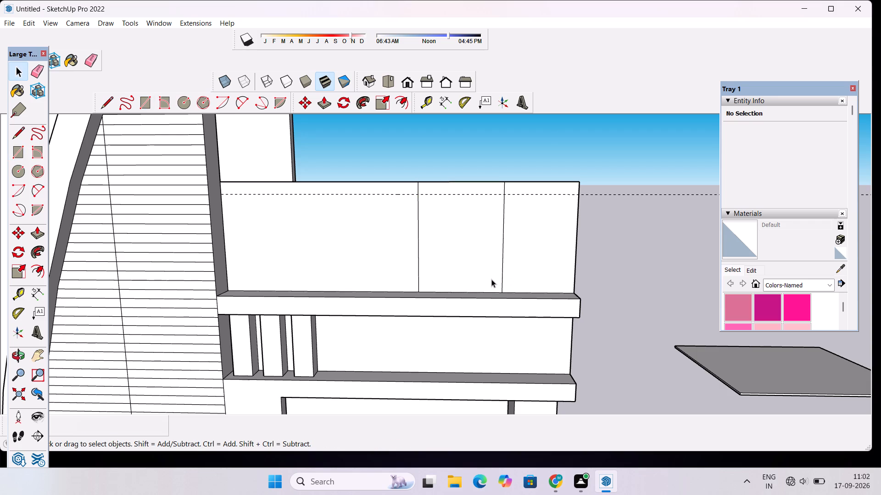
Push/pull the rectangle on the parapet outward by 4', level with the front of the ledge below.
left_click(491, 276)
key("p")
left_click(491, 276)
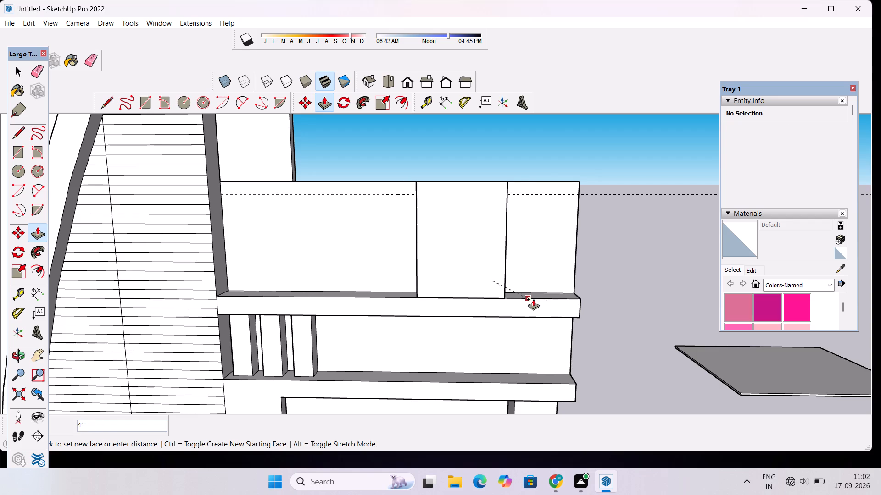
left_click(556, 301)
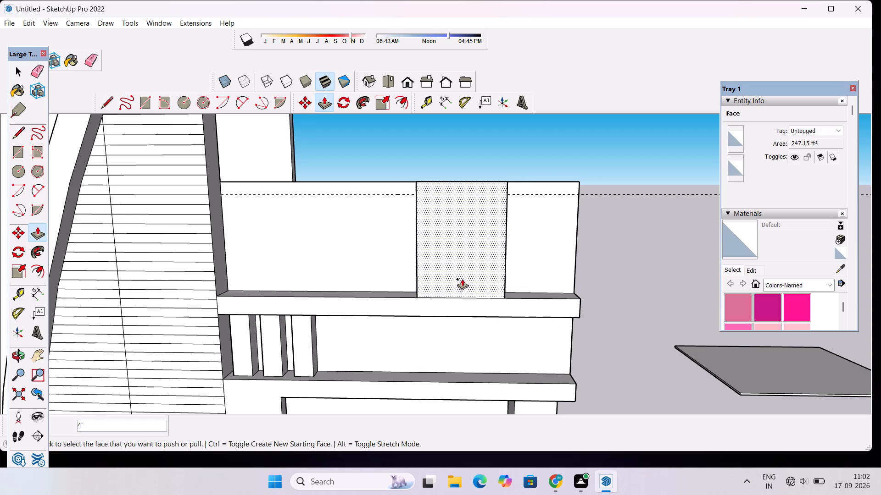
key("space")
Draw a circle with a 6' radius at the middle of the projecting parapet panel.
key("c")
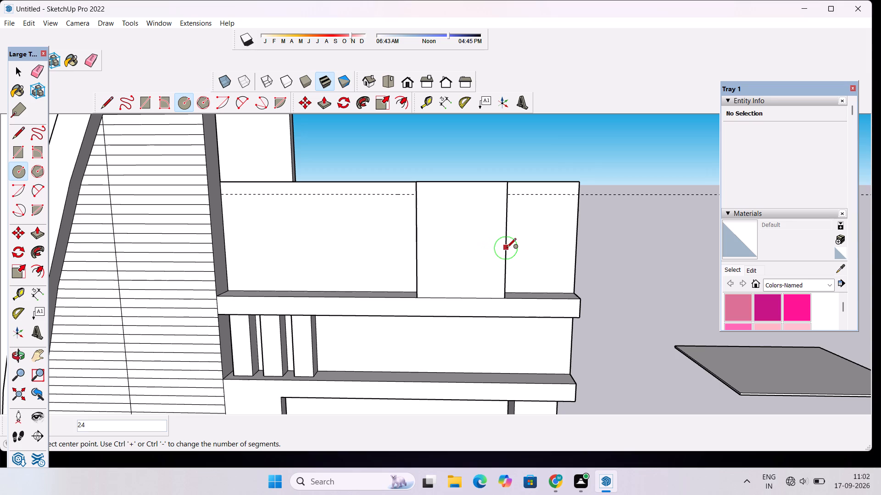
left_click(460, 242)
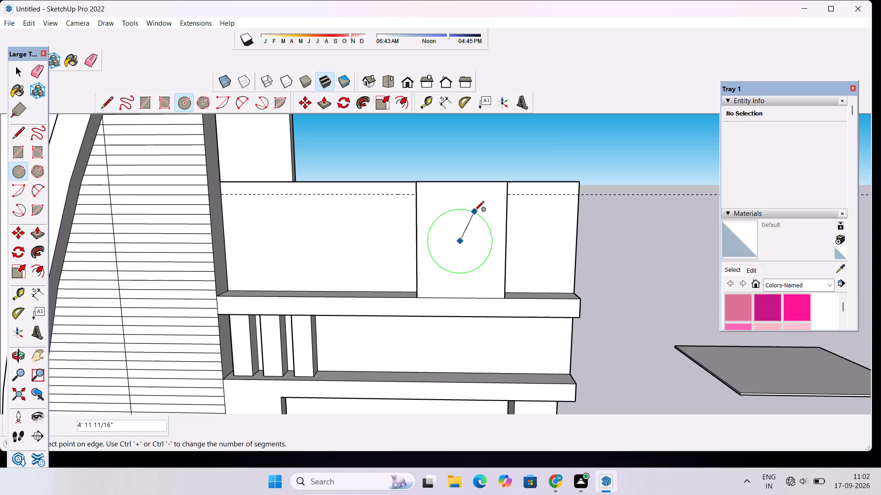
type("6'")
key("Return")
key("space")
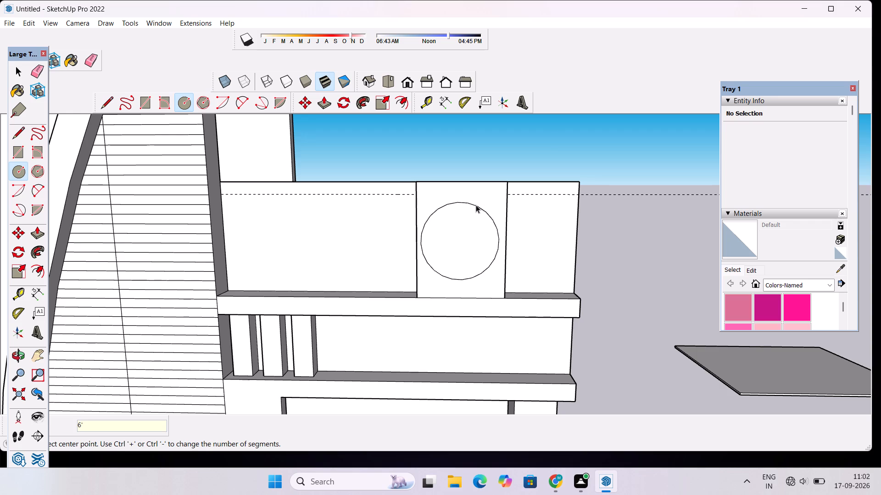
Set the parapet panel circle's segment count to 60.
left_click(476, 205)
left_click(805, 154)
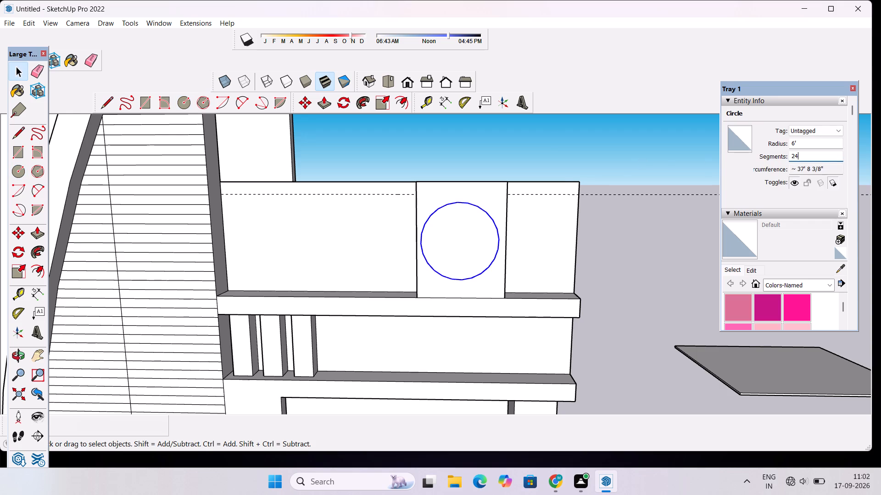
key("Return")
key("BackSpace")
key("BackSpace")
key("BackSpace")
key("BackSpace")
key("BackSpace")
key("BackSpace")
key("BackSpace")
key("BackSpace")
key("BackSpace")
key("BackSpace")
key("BackSpace")
key("BackSpace")
type("60")
key("Return")
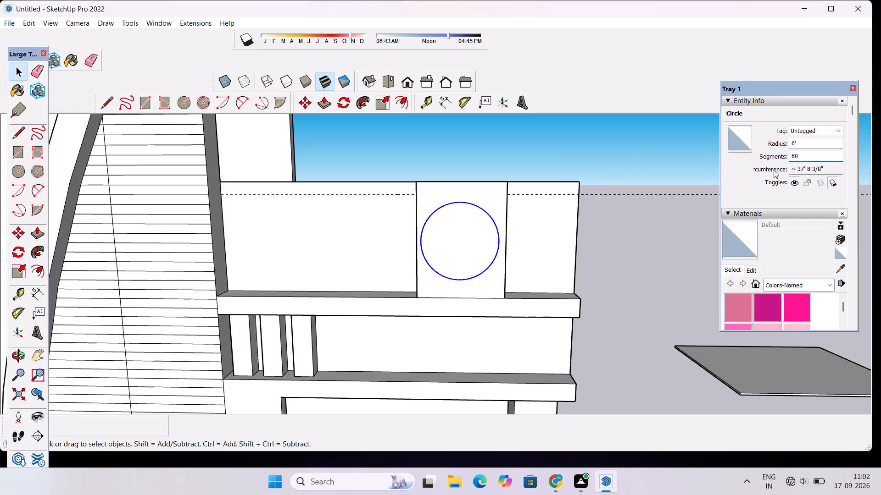
left_click(560, 160)
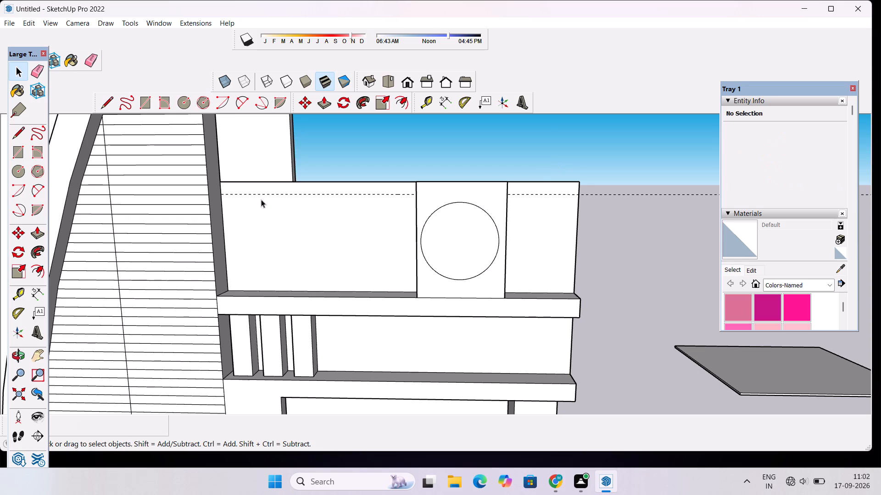
Draw lines along the guide on both sides of the circle panel, about 32' and 11'9" long, across the parapet wall.
key("l")
scroll(229, 199, "up", 7)
left_click(216, 188)
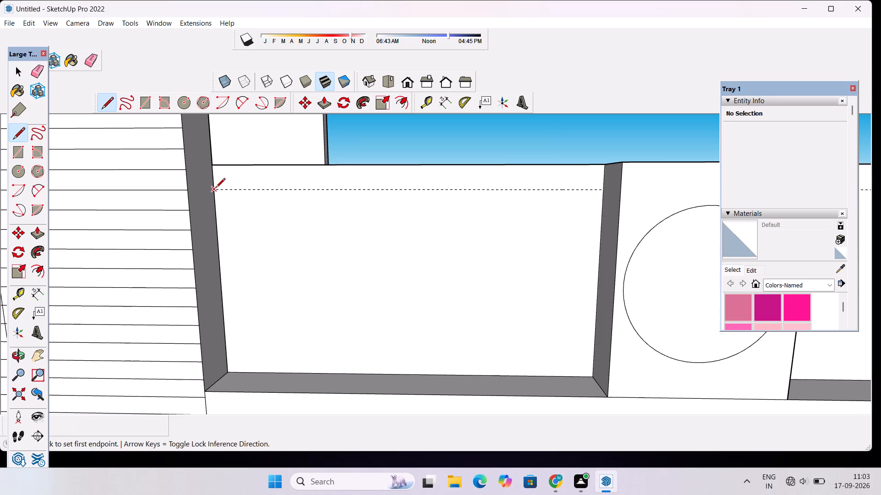
left_click(603, 192)
scroll(313, 214, "down", 15)
scroll(591, 232, "up", 2)
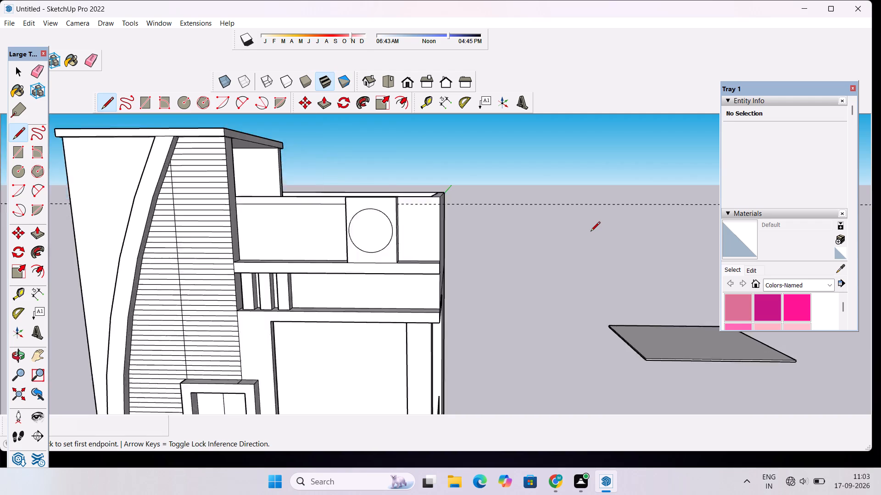
scroll(591, 232, "up", 2)
scroll(268, 186, "up", 7)
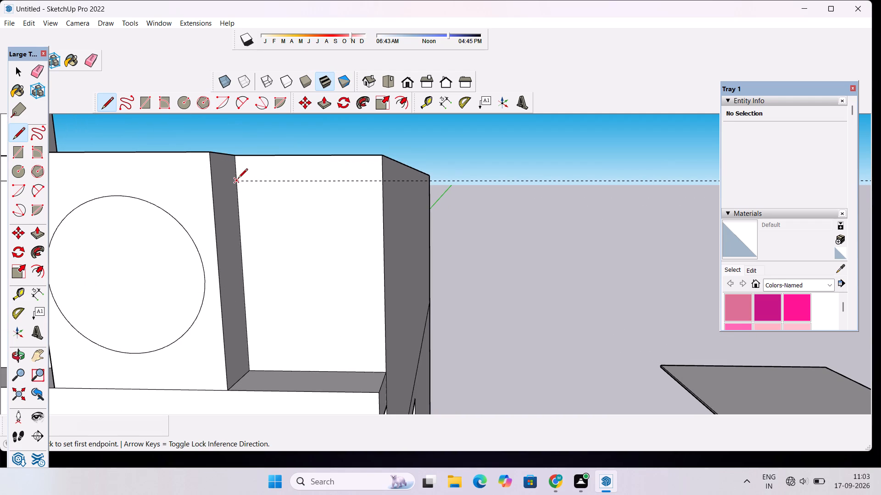
left_click(238, 181)
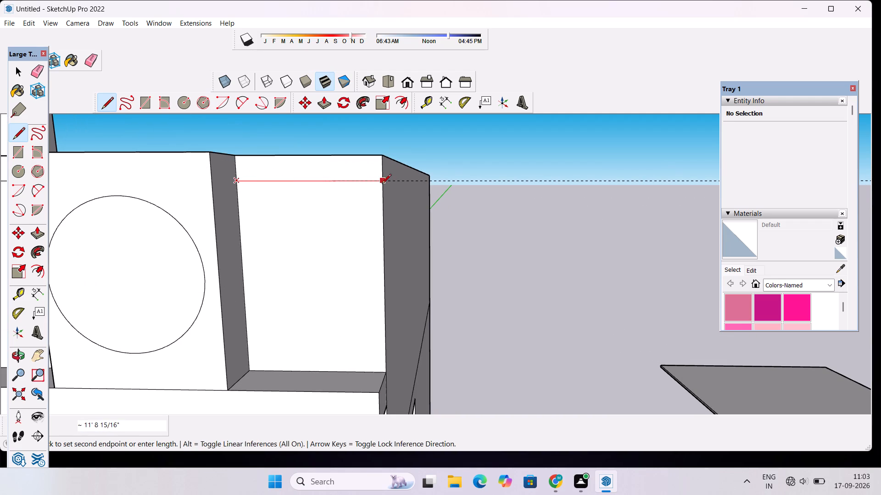
left_click(383, 182)
key("space")
Push/pull the parapet's top strips on both sides of the circle panel outward by 2'.
scroll(537, 174, "down", 1)
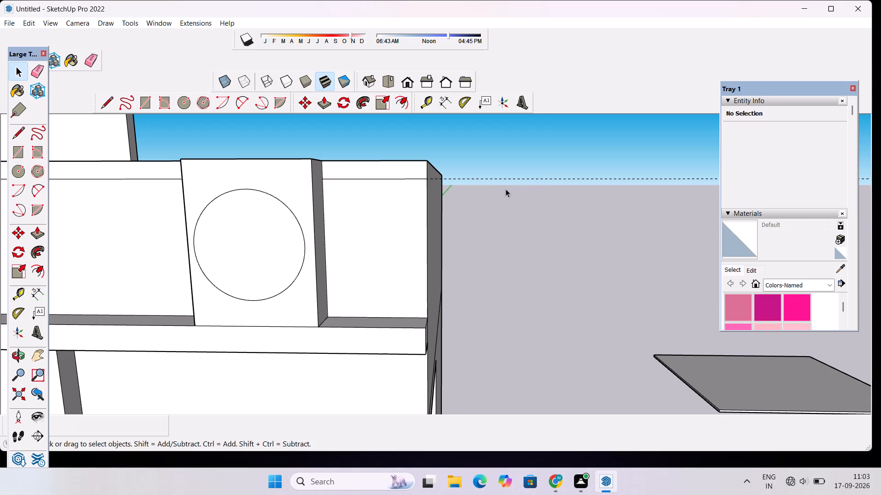
scroll(465, 206, "down", 7)
scroll(327, 206, "up", 8)
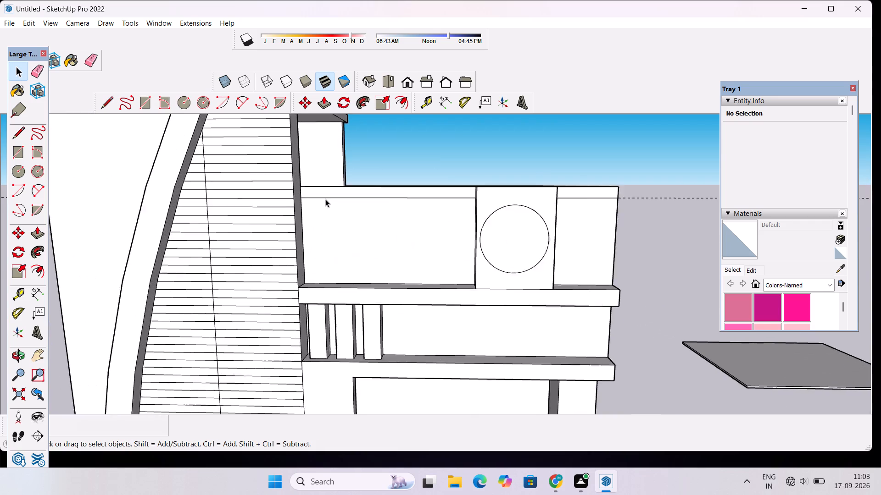
scroll(325, 199, "up", 3)
key("p")
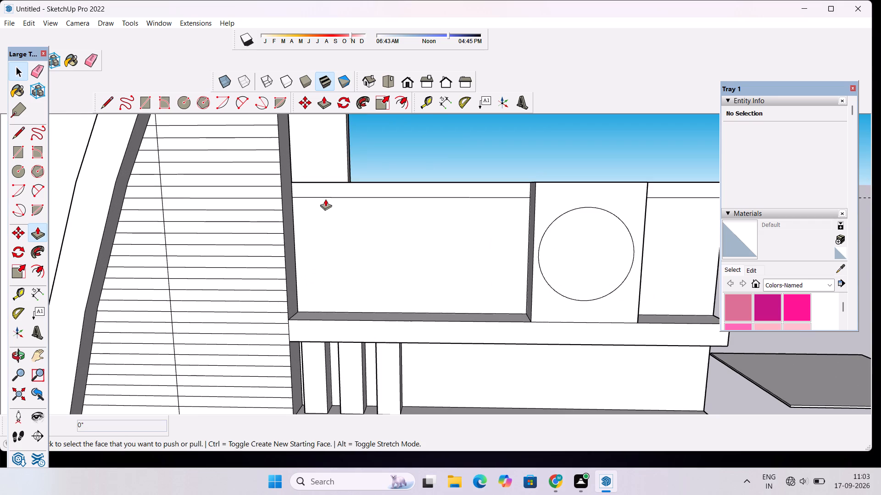
left_click(380, 190)
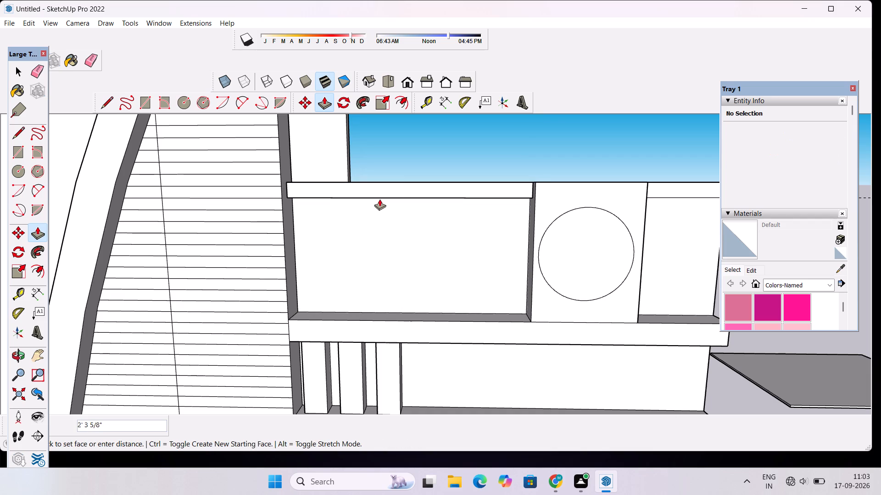
type("2'")
key("Return")
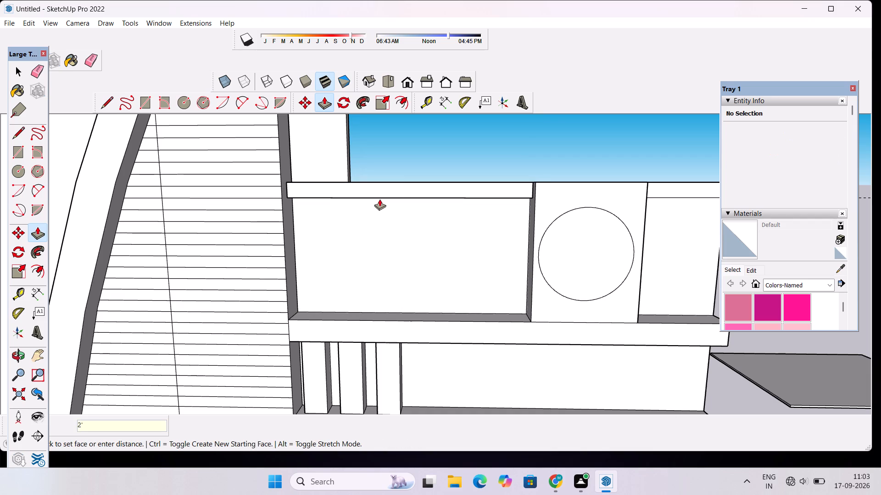
scroll(367, 205, "down", 6)
scroll(545, 191, "up", 7)
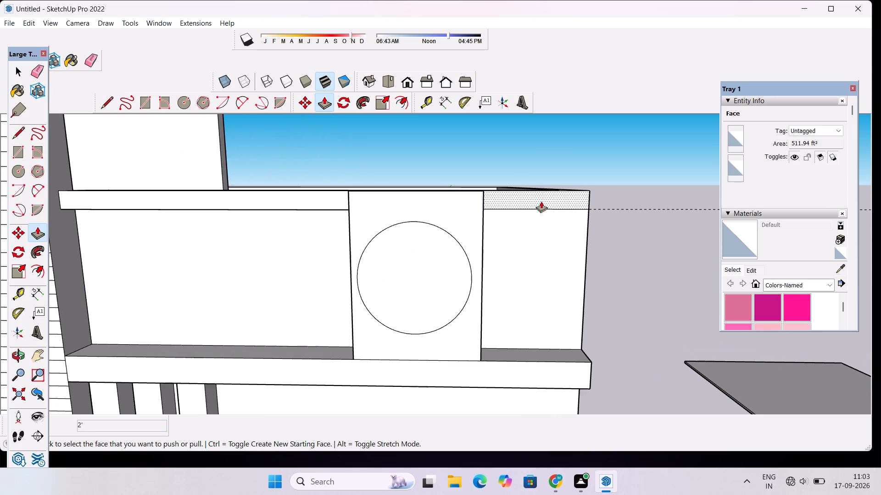
left_click(541, 201)
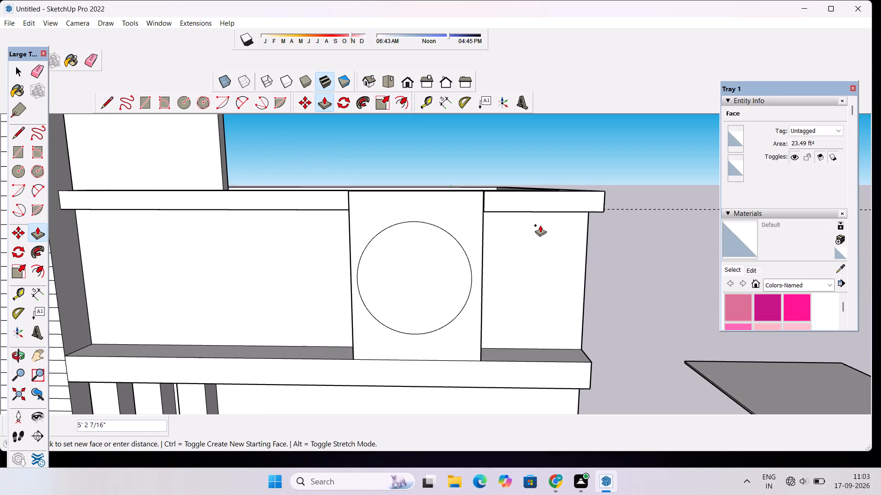
left_click(329, 200)
key("space")
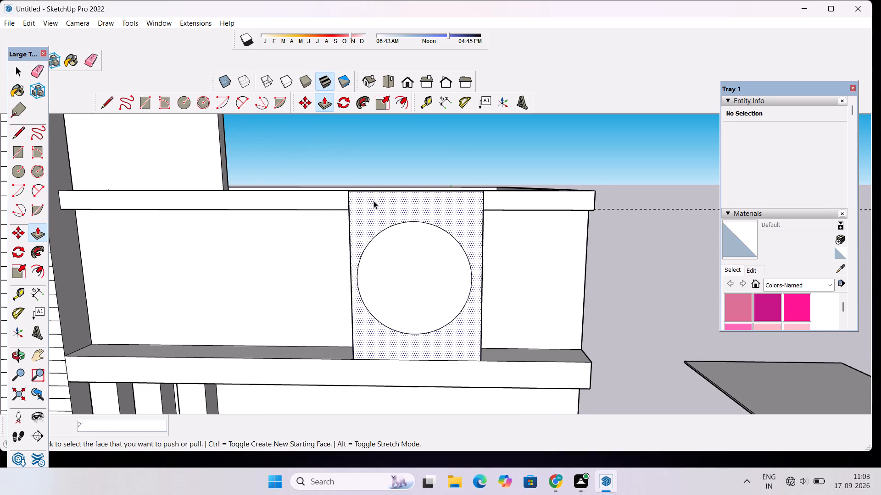
Examine the parapet's projecting top band and circle panel from above, from the side and from the front.
key("o")
left_click_drag(546, 231, 295, 305)
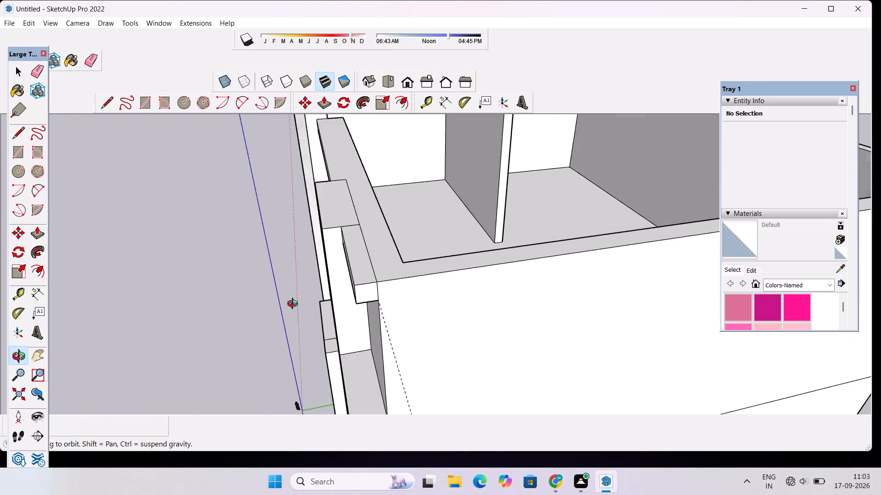
left_click_drag(295, 305, 476, 314)
scroll(485, 252, "down", 9)
left_click_drag(460, 254, 460, 255)
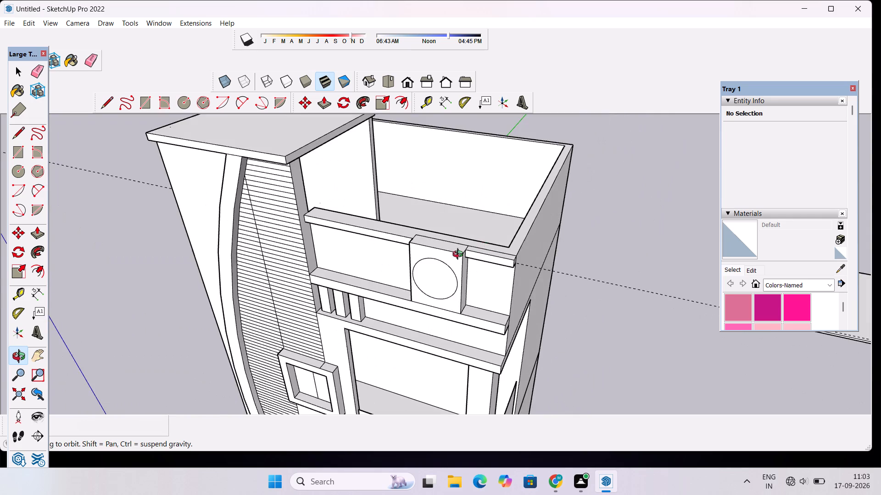
left_click_drag(460, 255, 488, 326)
scroll(424, 294, "up", 3)
left_click_drag(382, 296, 472, 220)
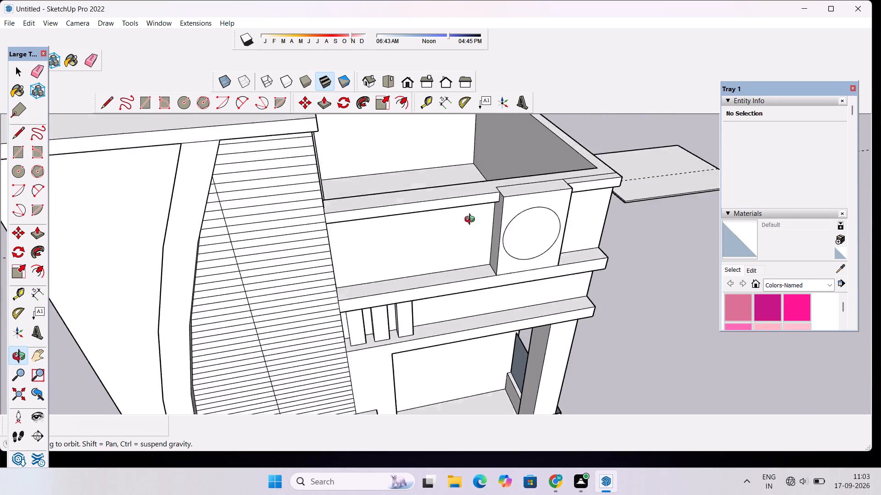
left_click_drag(472, 220, 427, 191)
scroll(454, 191, "up", 1)
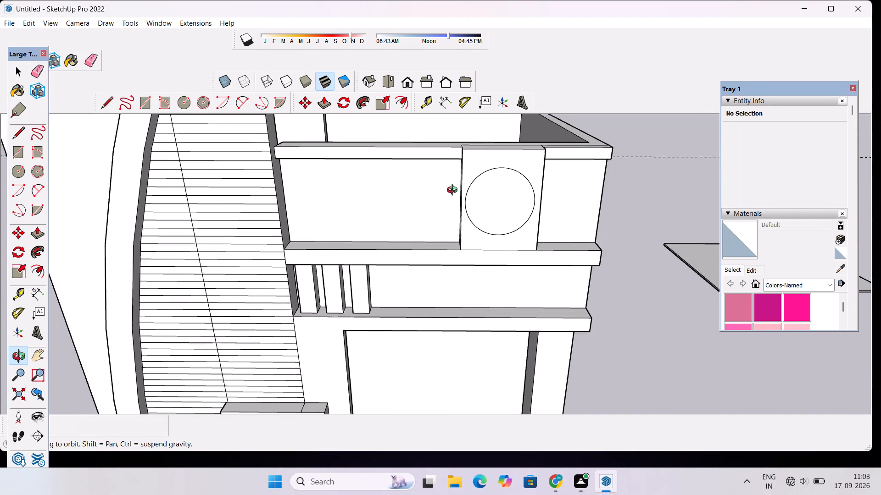
scroll(454, 191, "up", 1)
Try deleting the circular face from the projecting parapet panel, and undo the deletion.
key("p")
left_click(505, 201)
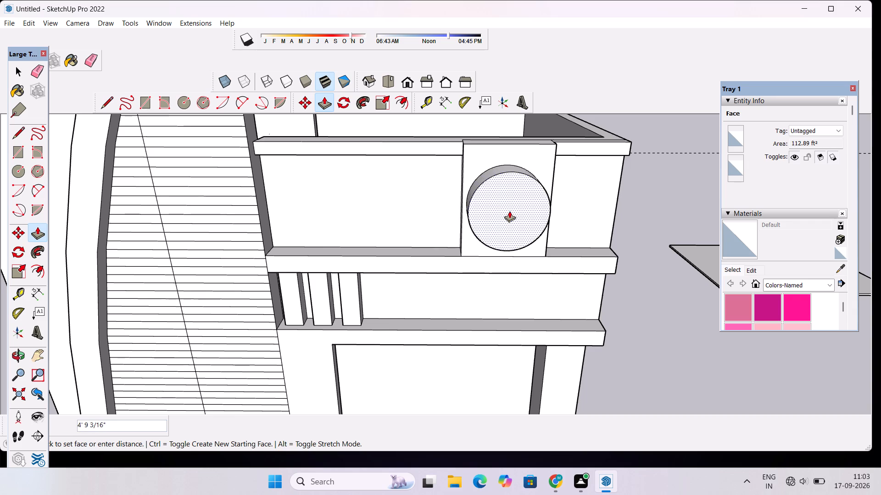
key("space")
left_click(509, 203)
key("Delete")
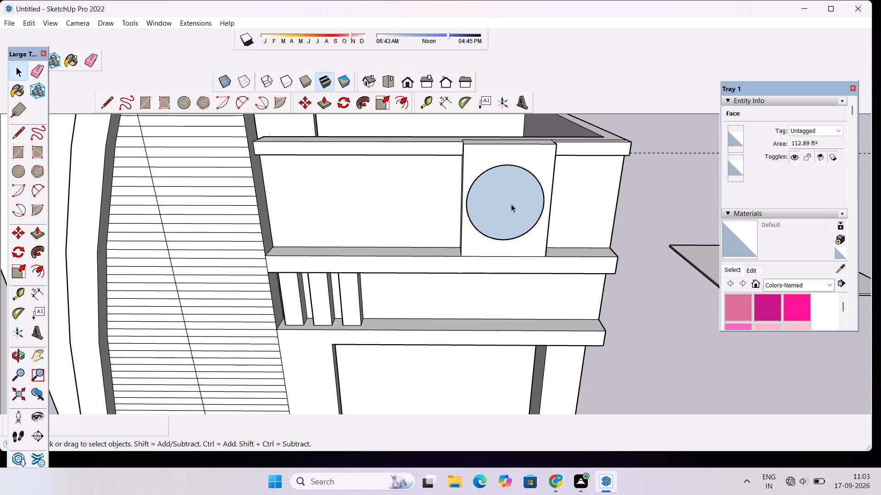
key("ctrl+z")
Push the circular face on the parapet panel inward by 3' to form a round recess.
left_click(511, 205)
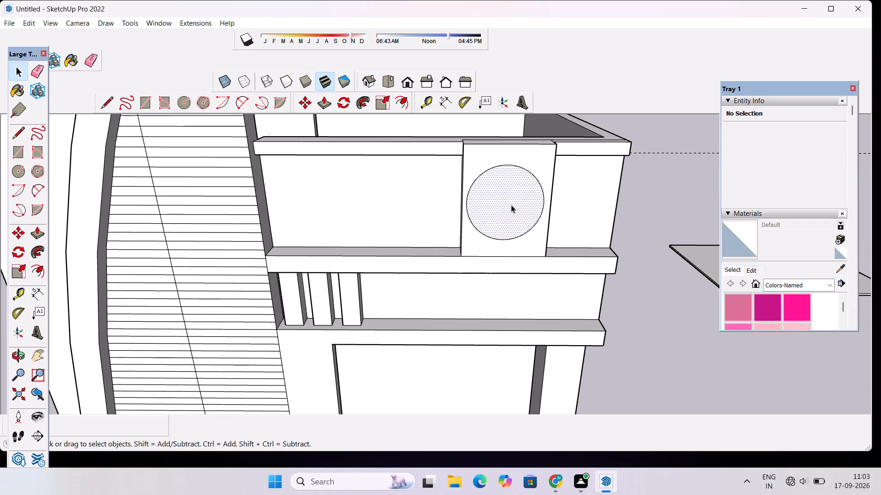
key("p")
left_click(511, 205)
left_click(510, 198)
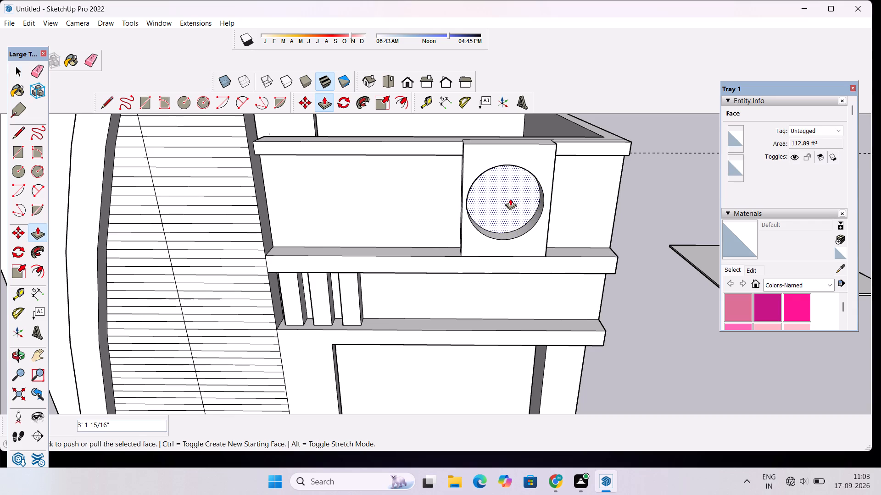
type("3'")
key("Return")
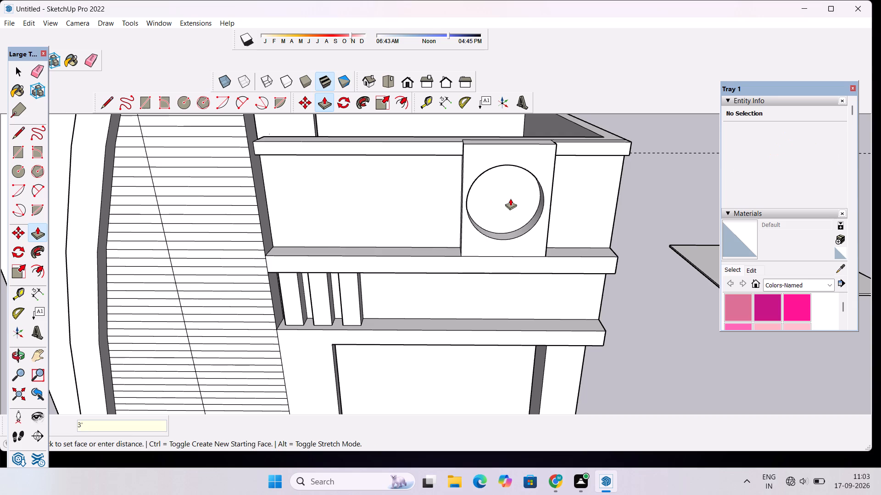
Examine the round recess, ledges and vertical fins on the facade from the front and from below.
key("o")
left_click_drag(503, 250, 489, 215)
scroll(488, 191, "down", 9)
left_click_drag(417, 243, 419, 204)
scroll(413, 198, "up", 3)
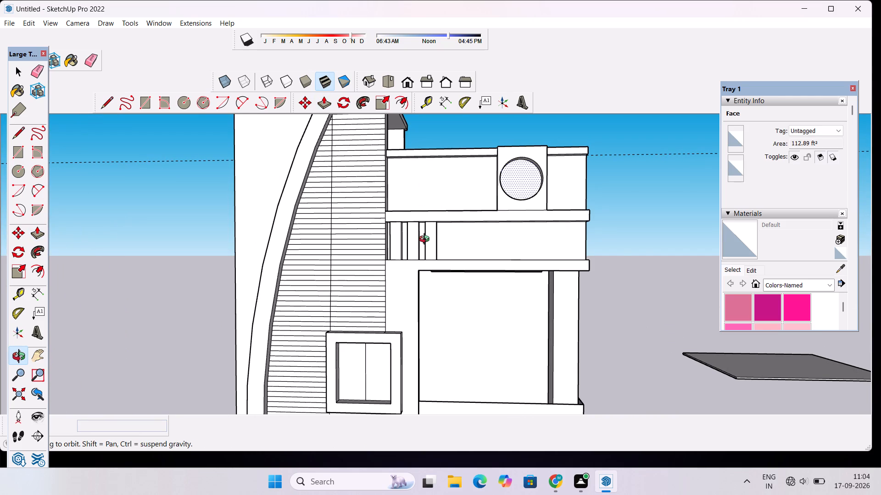
scroll(426, 240, "up", 4)
left_click_drag(418, 261, 442, 247)
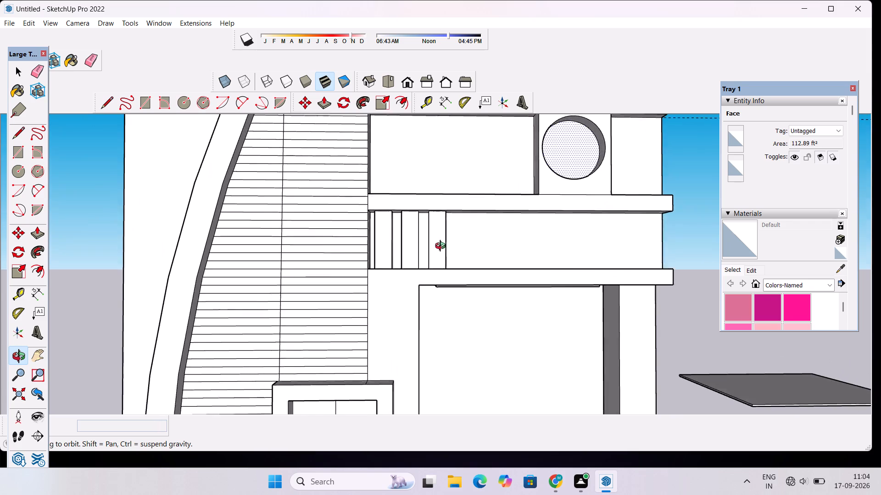
Place a vertical guide about 14' 11" from the upper wall's edge beside the slatted panel, and another 1.5' beyond it.
left_click_drag(442, 247, 444, 245)
scroll(449, 242, "down", 2)
left_click_drag(451, 242, 416, 340, "shift")
scroll(432, 293, "up", 4)
left_click_drag(432, 293, 413, 279)
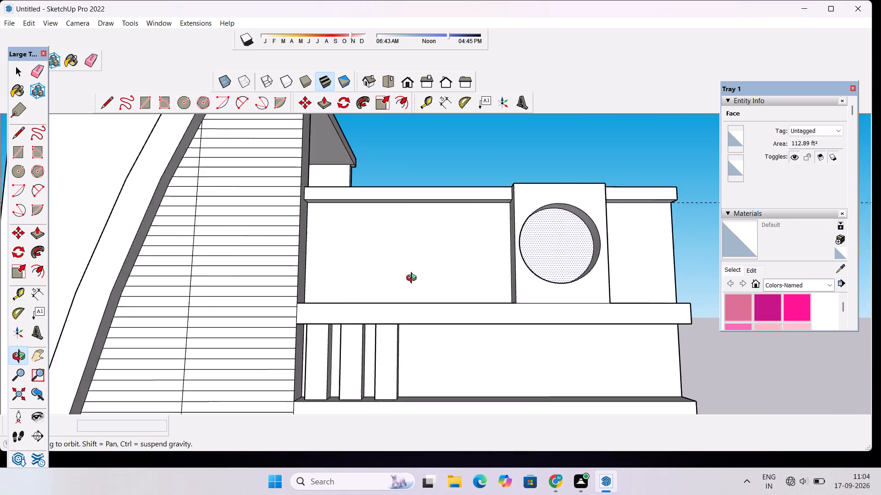
left_click_drag(413, 279, 409, 276)
scroll(409, 275, "up", 3)
key("t")
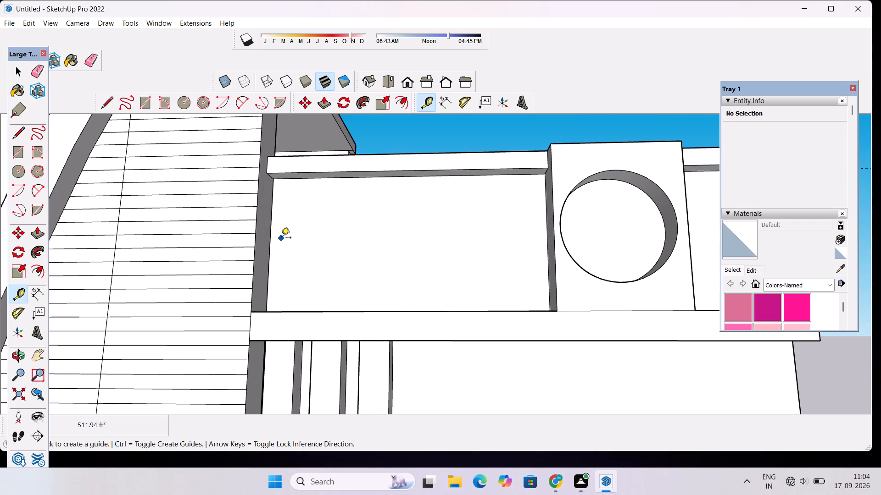
left_click(271, 246)
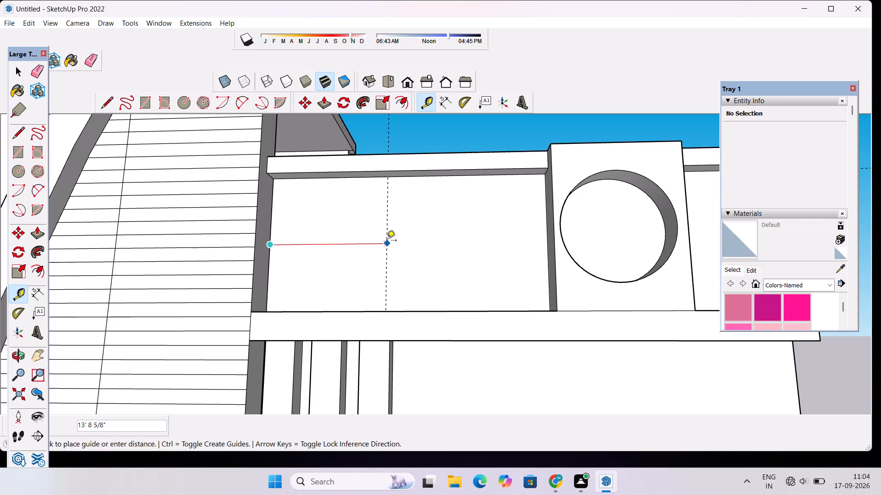
scroll(387, 241, "up", 2)
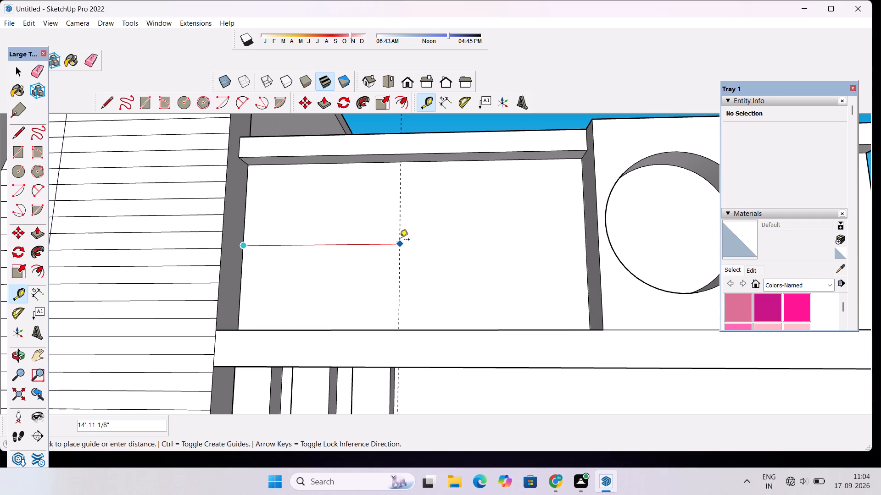
left_click(399, 240)
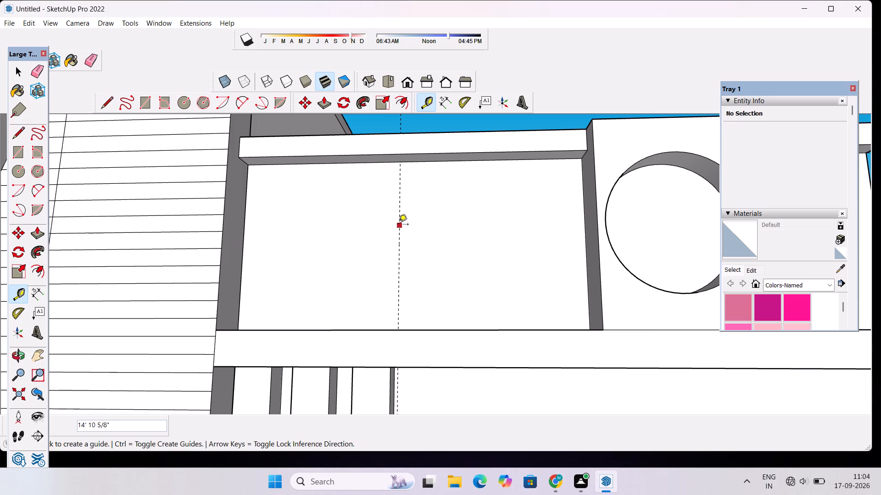
left_click(400, 220)
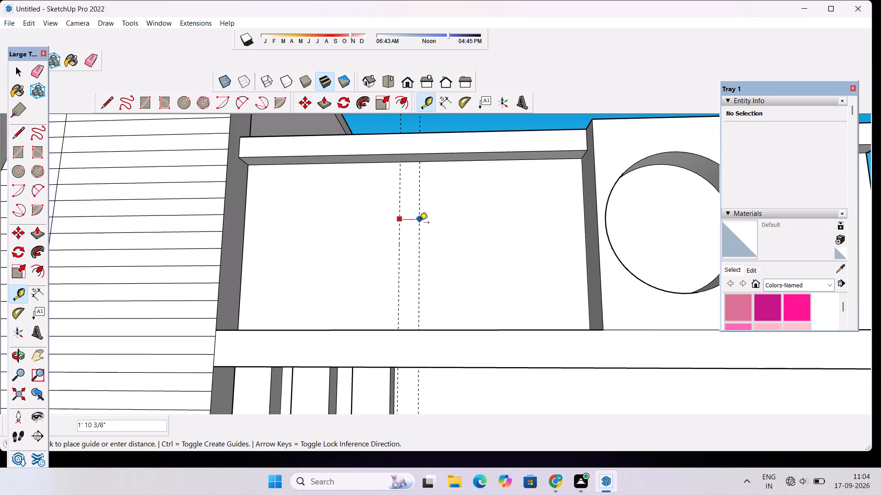
type("1.5'")
key("Return")
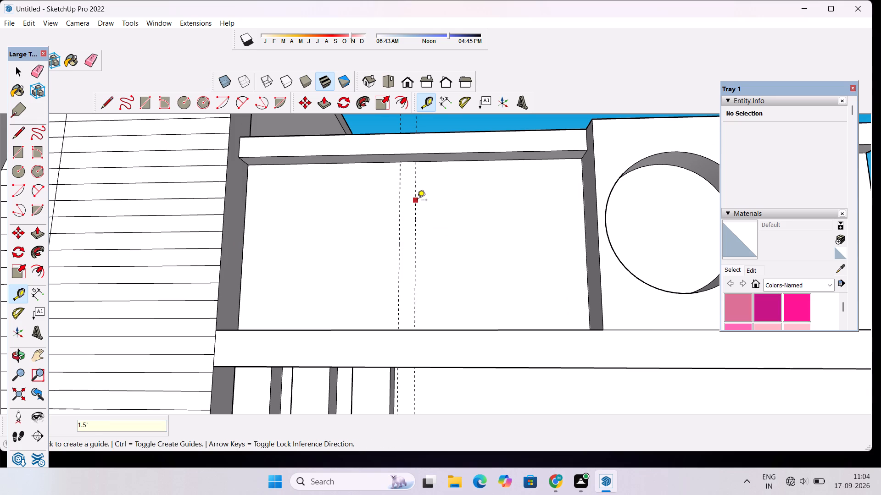
Add a second pair of vertical guides on the upper wall, about 2' 7" past the first pair and 1.5' apart.
left_click(417, 201)
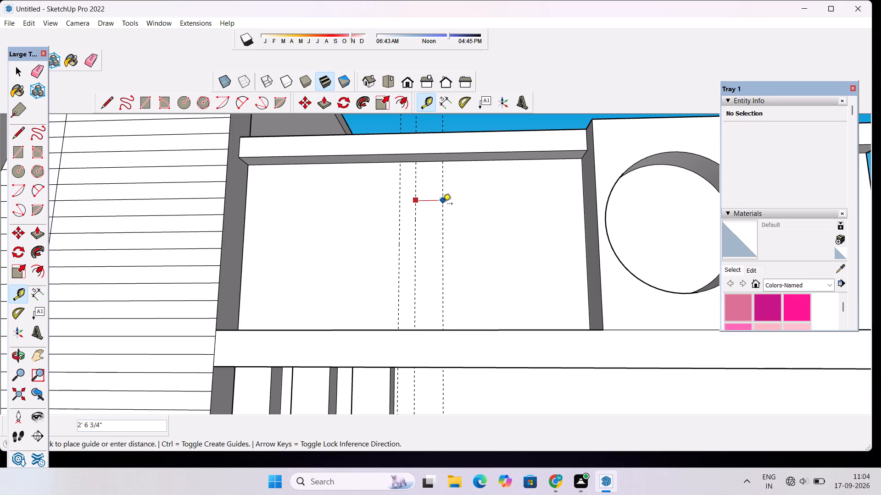
left_click(443, 204)
left_click(443, 190)
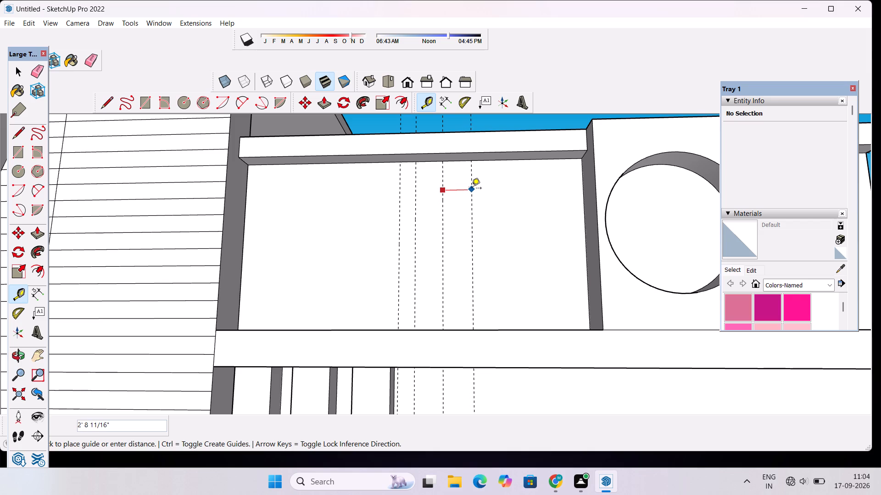
type("1.5'")
key("Return")
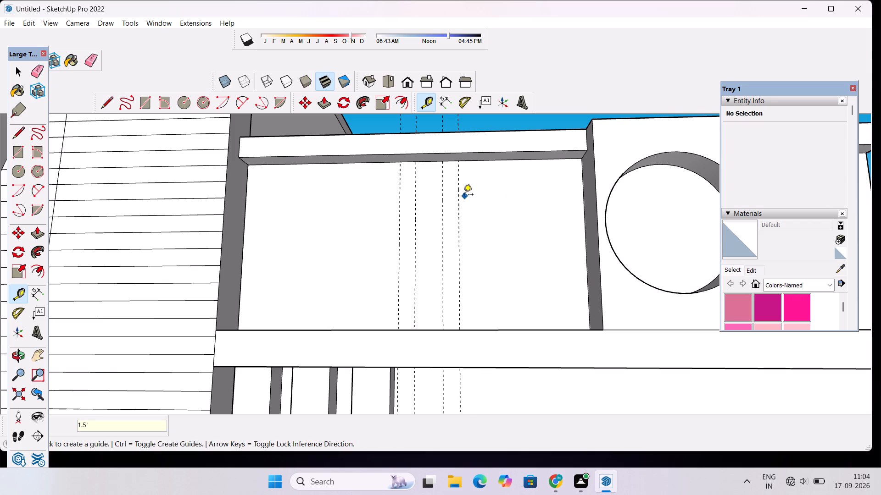
Add a third pair of vertical guides on the upper wall, 2.5' past the second pair and 1.5' apart.
left_click(460, 175)
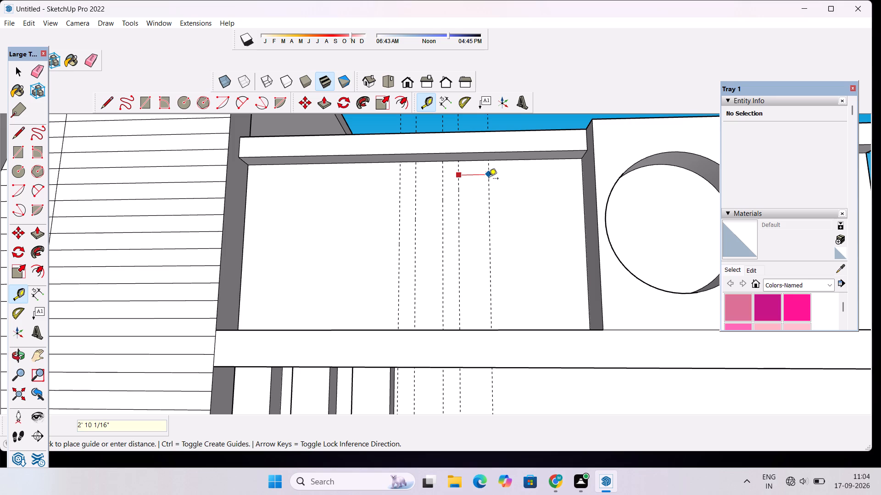
type("2.5'")
key("Return")
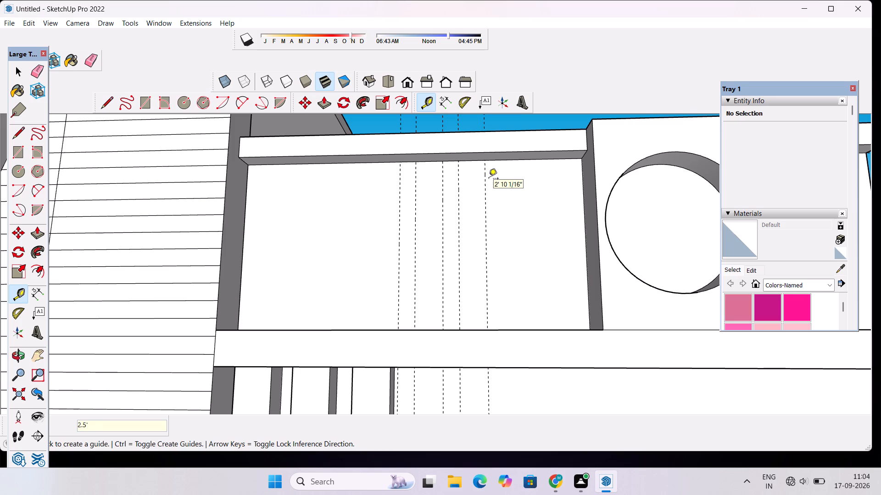
left_click(487, 175)
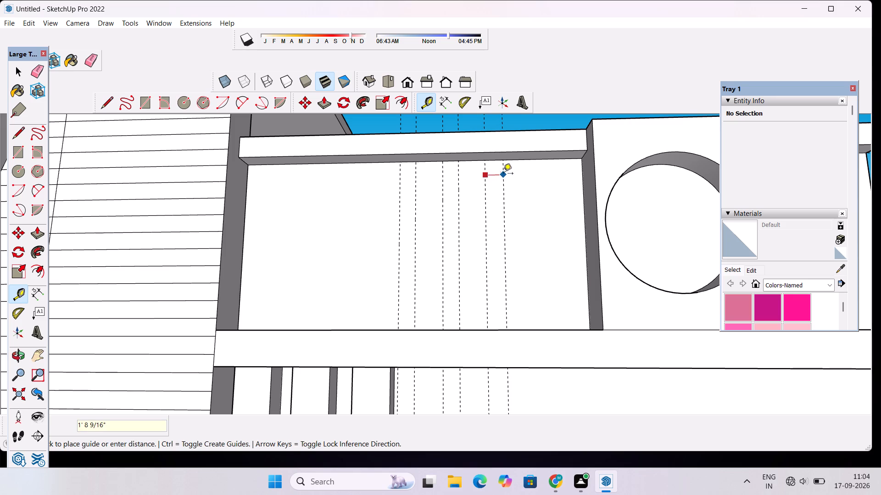
type("1.5'")
key("Return")
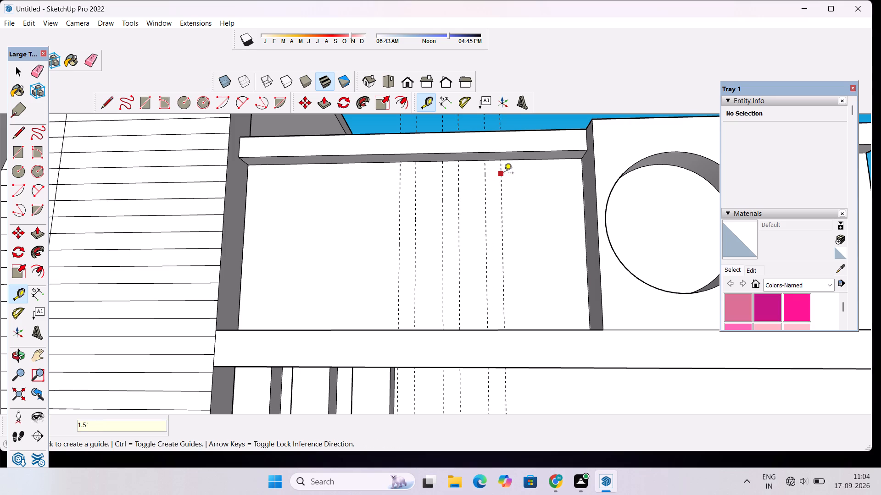
Draw a 16' vertical line along the guide nearest the circle panel, from the wall's bottom edge to the band's underside.
key("l")
scroll(500, 179, "up", 4)
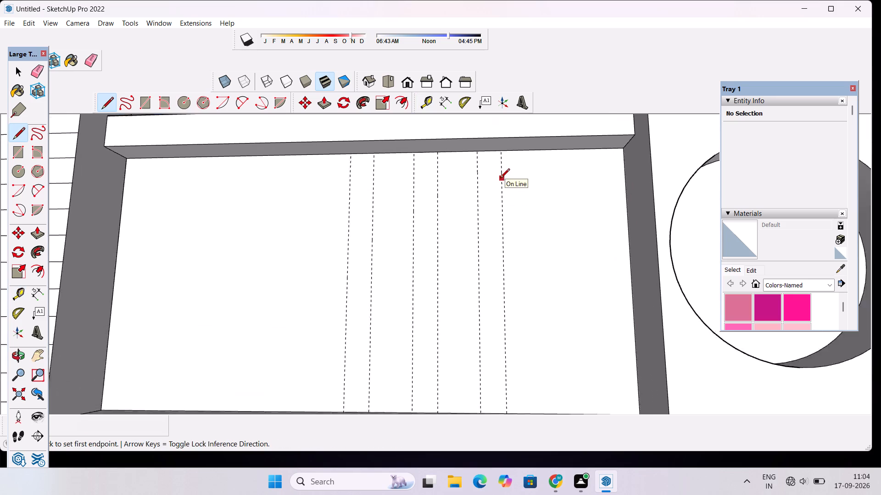
scroll(500, 179, "up", 1)
scroll(495, 201, "down", 8)
scroll(494, 316, "up", 7)
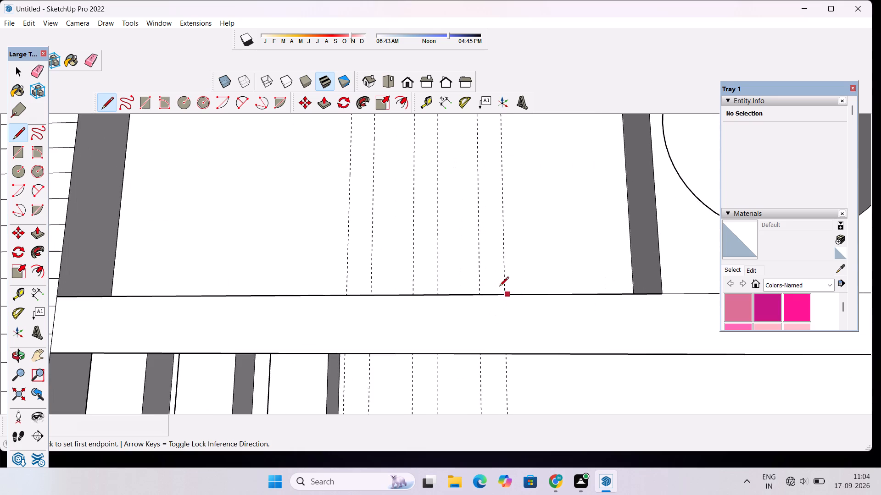
scroll(498, 286, "up", 19)
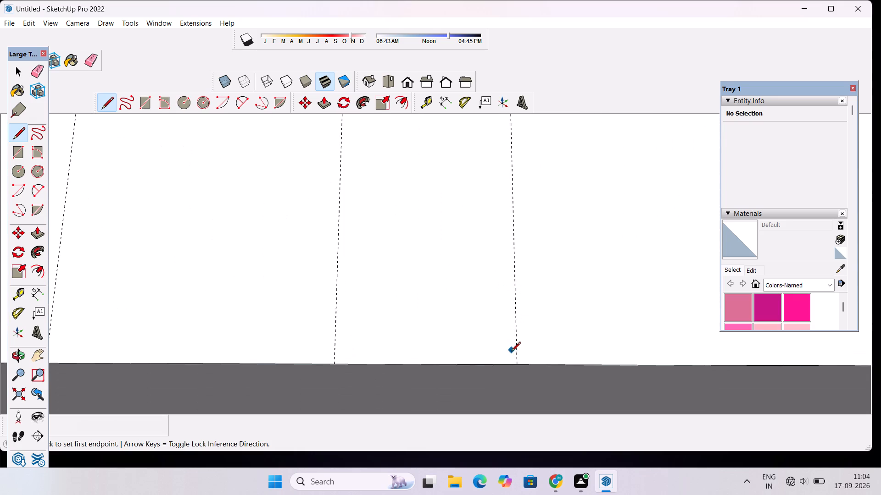
left_click(516, 367)
scroll(519, 341, "down", 11)
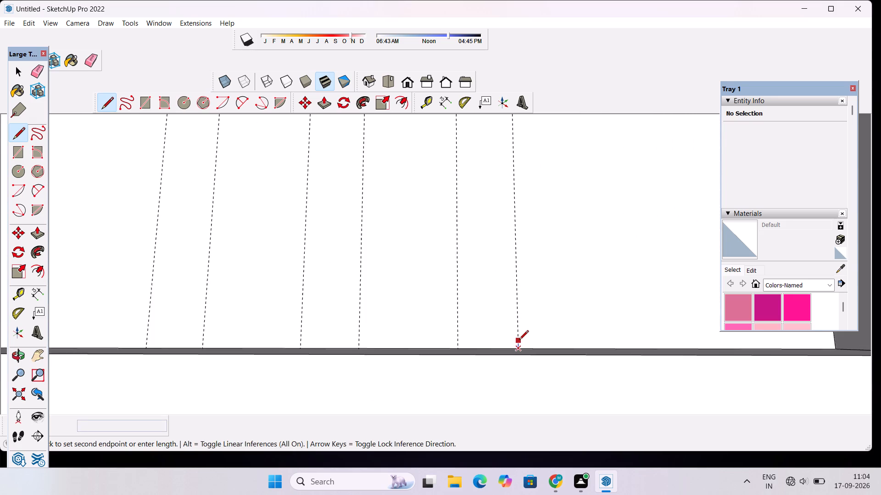
scroll(519, 341, "down", 16)
scroll(515, 196, "up", 3)
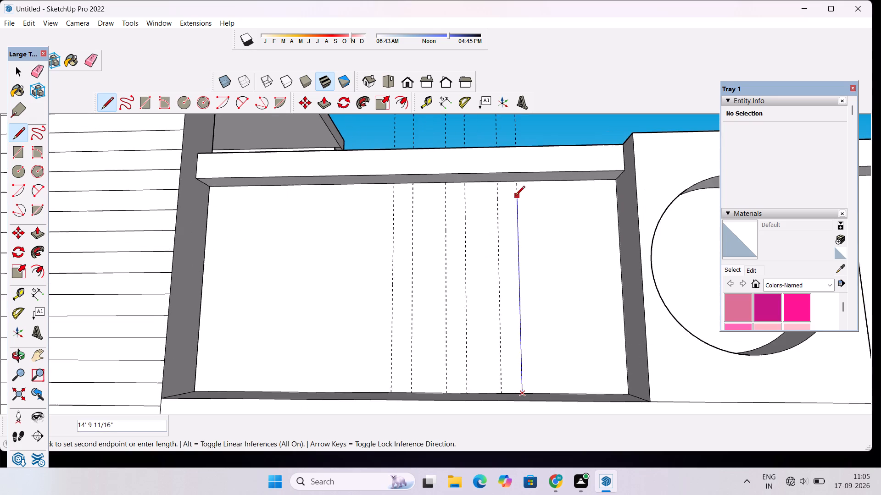
scroll(515, 196, "up", 4)
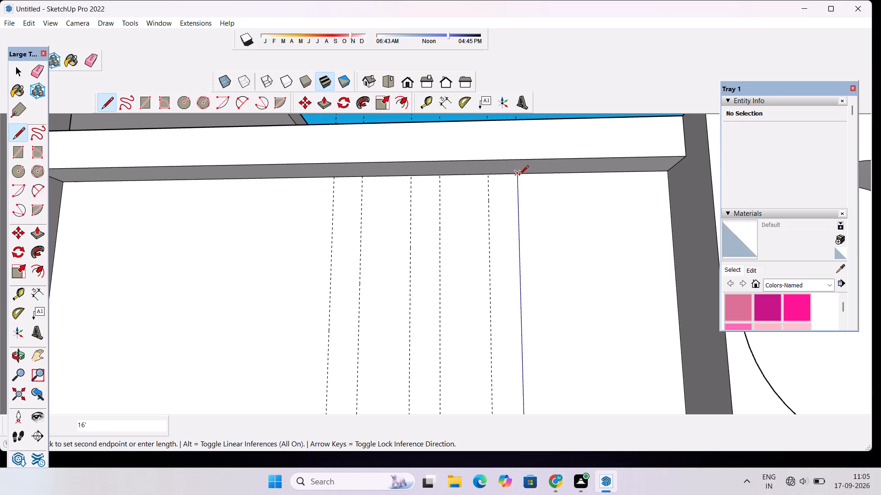
left_click(519, 176)
Draw the matching full-height line along the third pair's other guide, closing the strip nearest the circle panel.
left_click(488, 173)
scroll(498, 198, "down", 8)
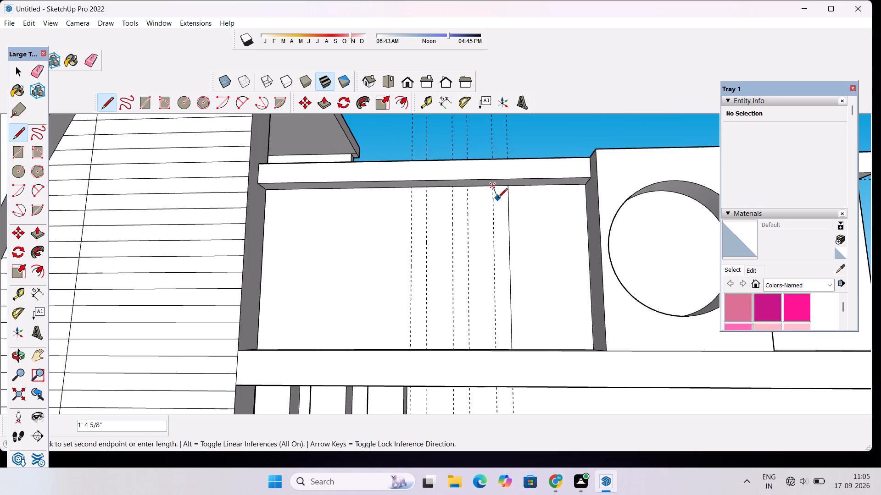
scroll(498, 198, "down", 3)
scroll(502, 287, "up", 18)
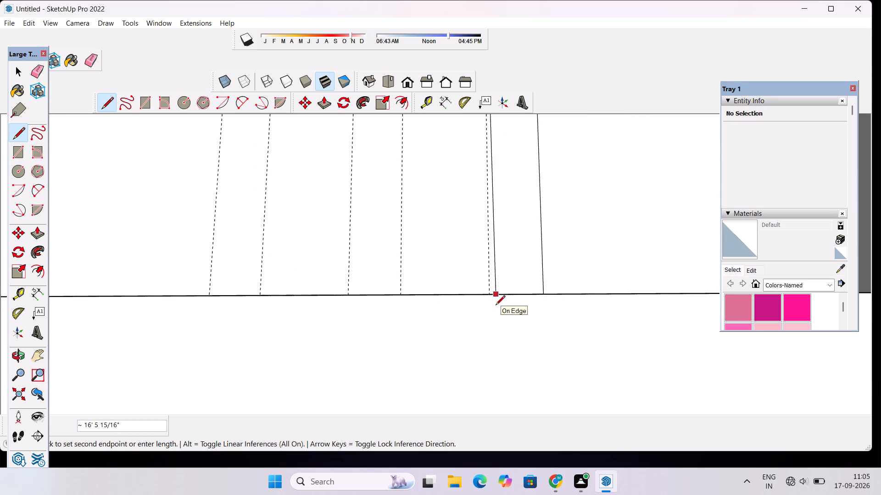
scroll(493, 287, "up", 14)
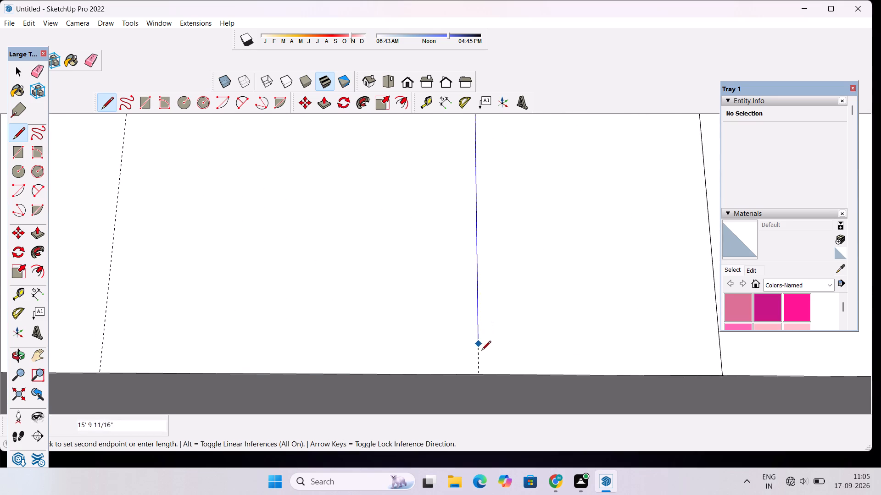
left_click(479, 375)
scroll(535, 332, "down", 4)
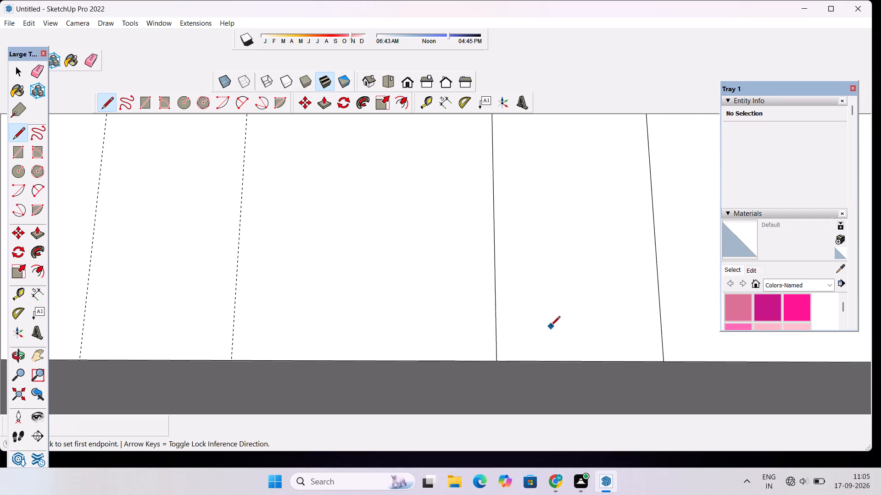
Draw two 16' vertical lines along the middle pair of guides, from the wall's bottom edge up to the band.
left_click(230, 361)
scroll(230, 339, "down", 8)
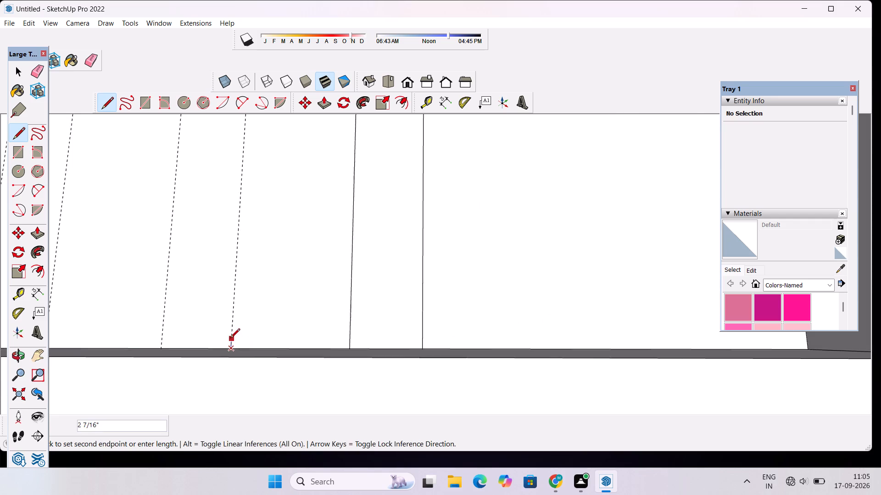
scroll(230, 339, "down", 19)
scroll(253, 192, "up", 2)
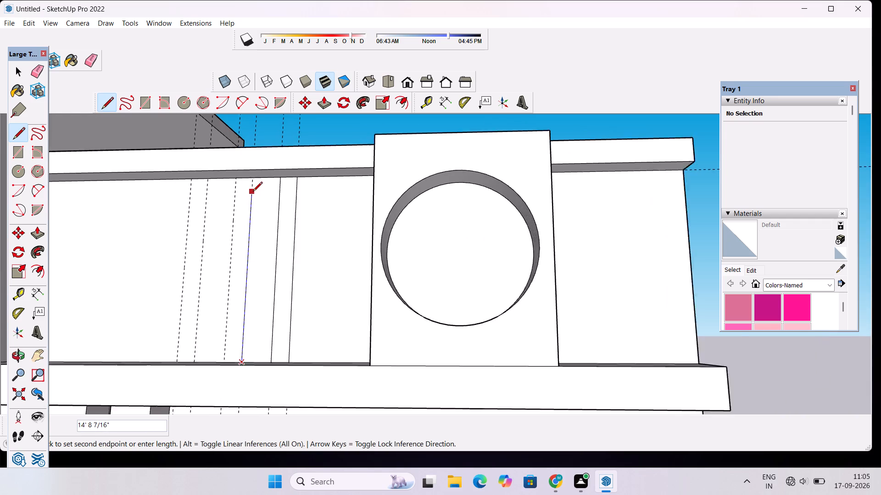
scroll(253, 192, "up", 3)
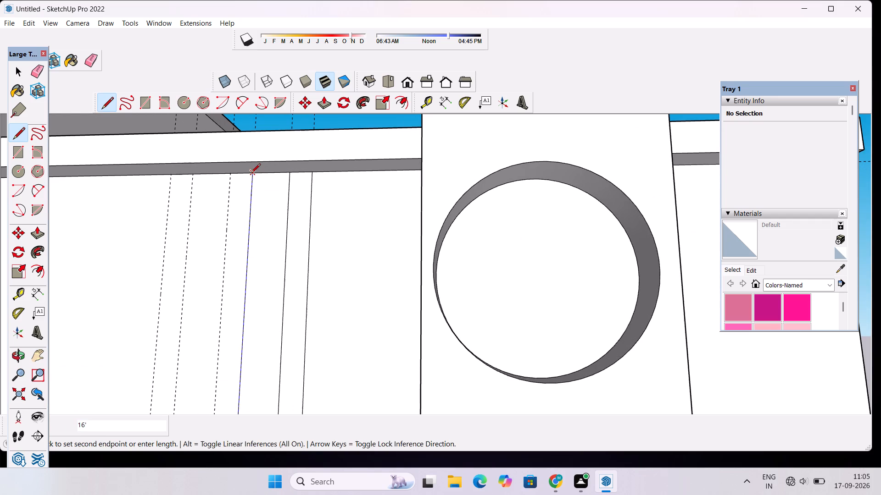
left_click(251, 174)
scroll(244, 189, "down", 3)
scroll(221, 369, "up", 2)
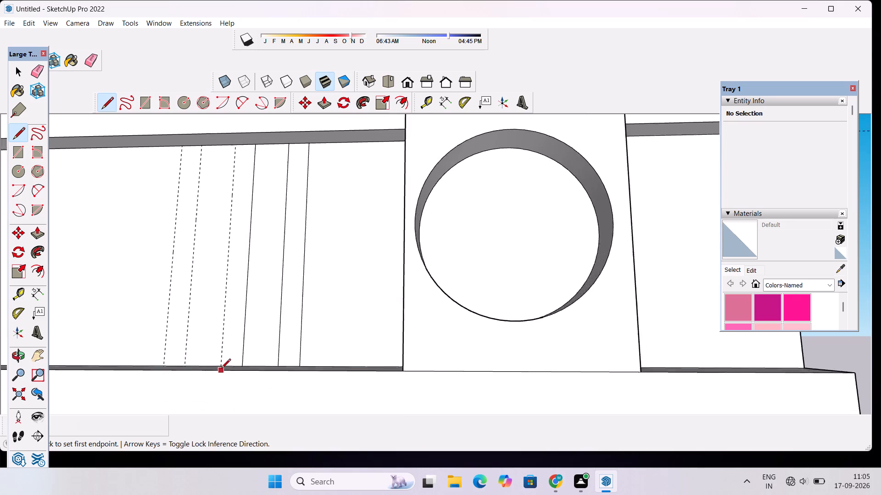
scroll(221, 369, "up", 2)
left_click(220, 367)
scroll(226, 353, "down", 6)
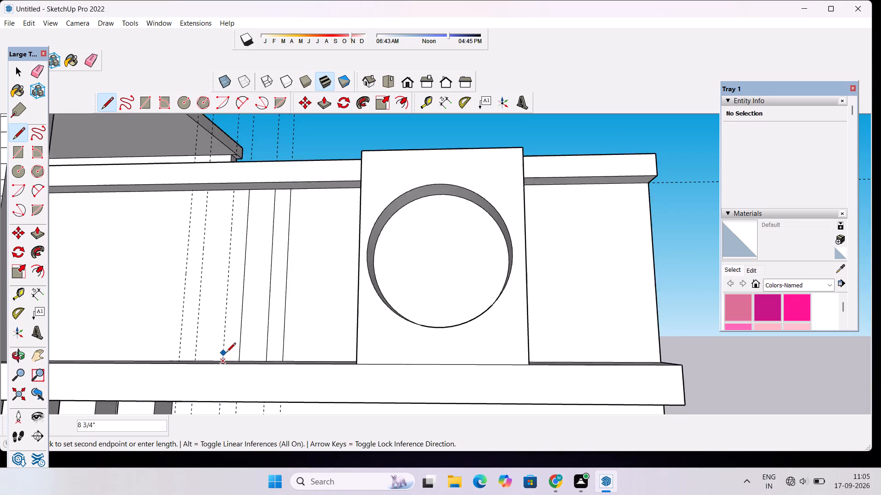
scroll(226, 353, "down", 6)
scroll(227, 284, "up", 14)
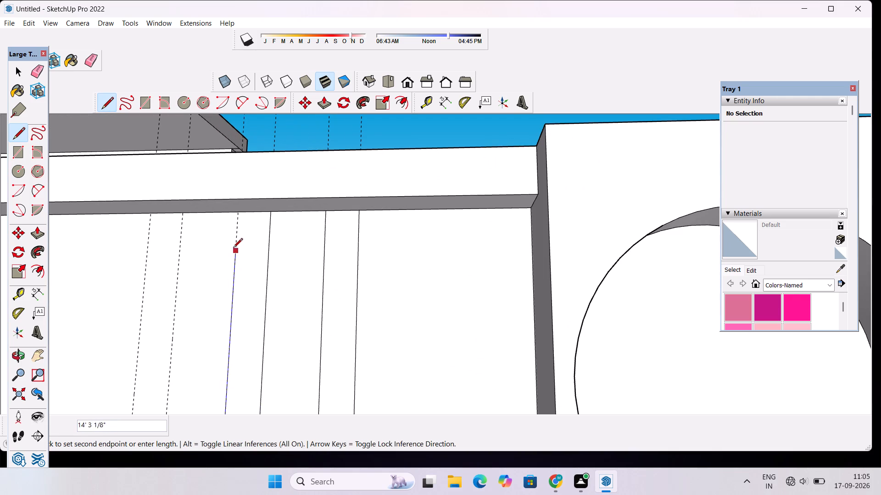
left_click(240, 214)
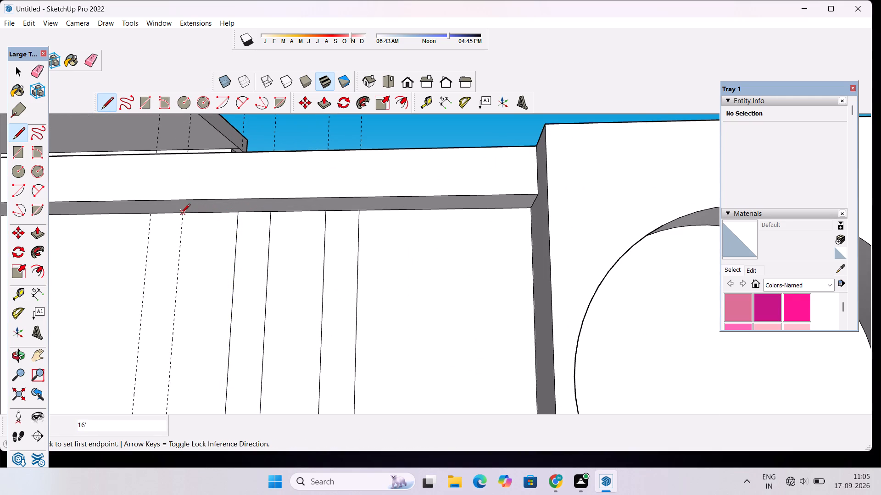
Draw two 16' vertical lines along the pair of guides farthest from the circle panel, between the band's underside and the wall's bottom edge.
left_click(180, 214)
scroll(178, 262, "down", 13)
scroll(169, 332, "up", 3)
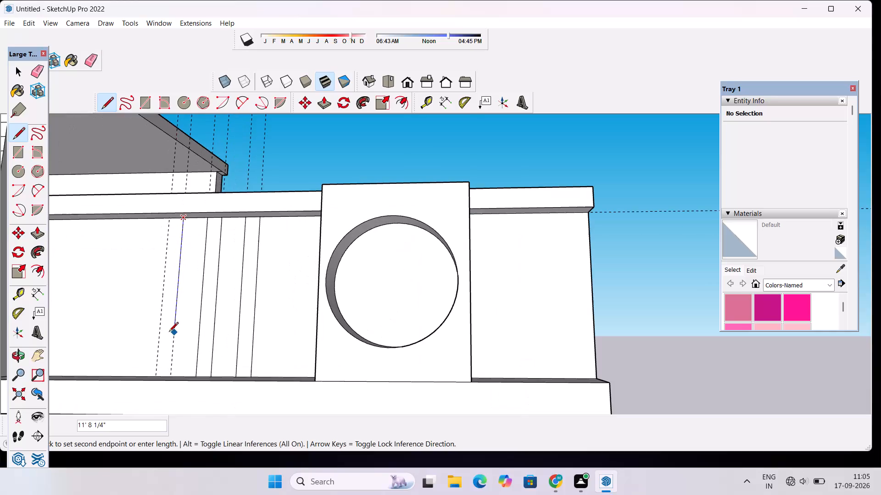
scroll(171, 371, "up", 13)
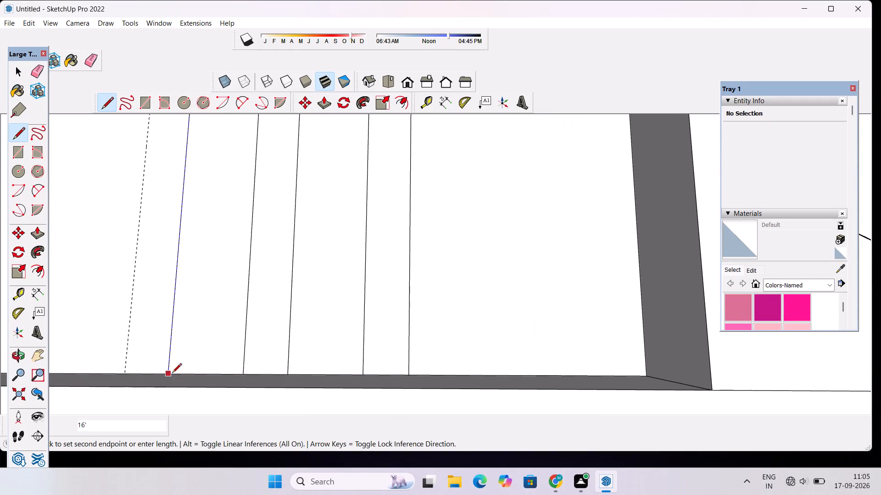
left_click(172, 374)
left_click(124, 374)
scroll(143, 341, "down", 7)
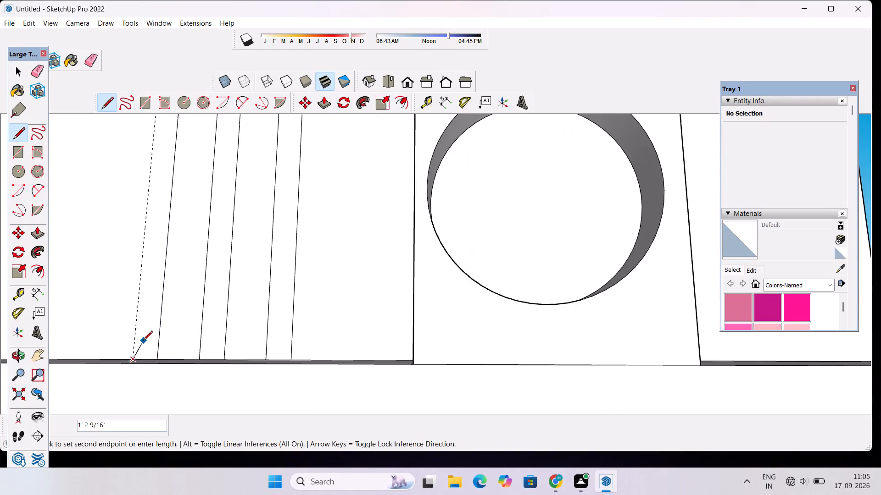
scroll(143, 341, "down", 7)
scroll(155, 203, "up", 3)
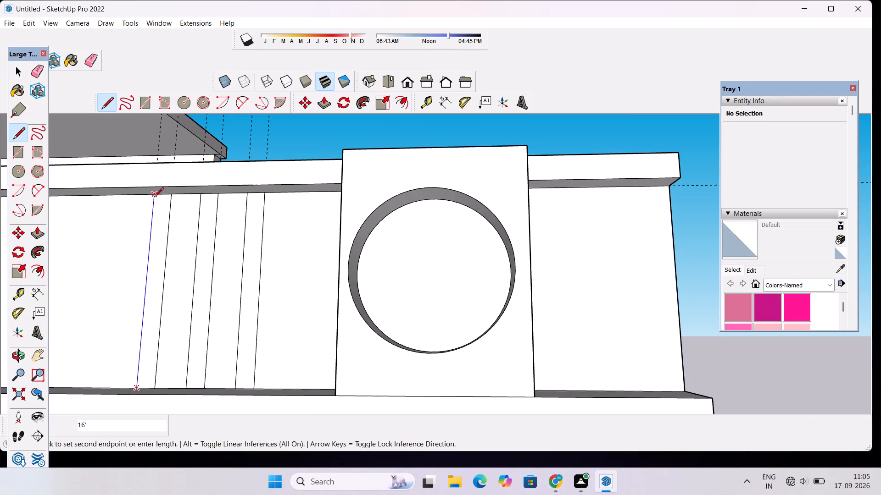
left_click(154, 194)
scroll(229, 290, "down", 4)
key("space")
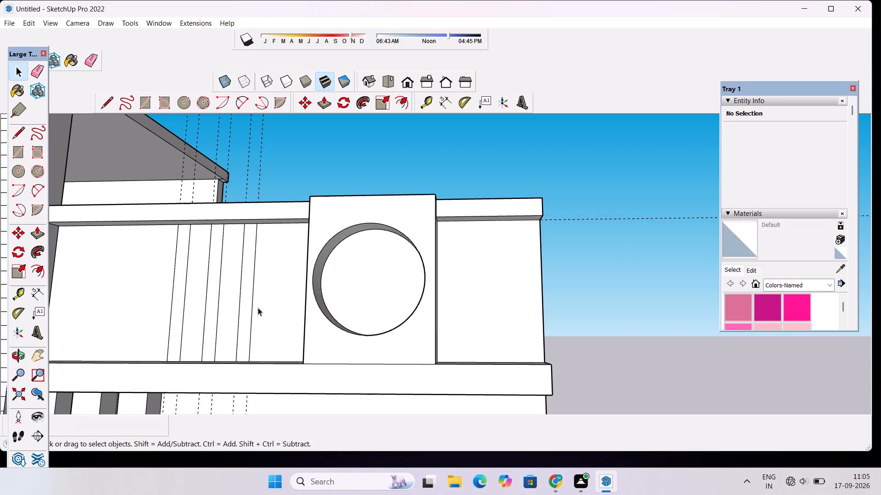
Erase all the vertical guides running through the strips on the upper wall.
key("e")
scroll(241, 230, "down", 11)
left_click_drag(217, 153, 223, 153)
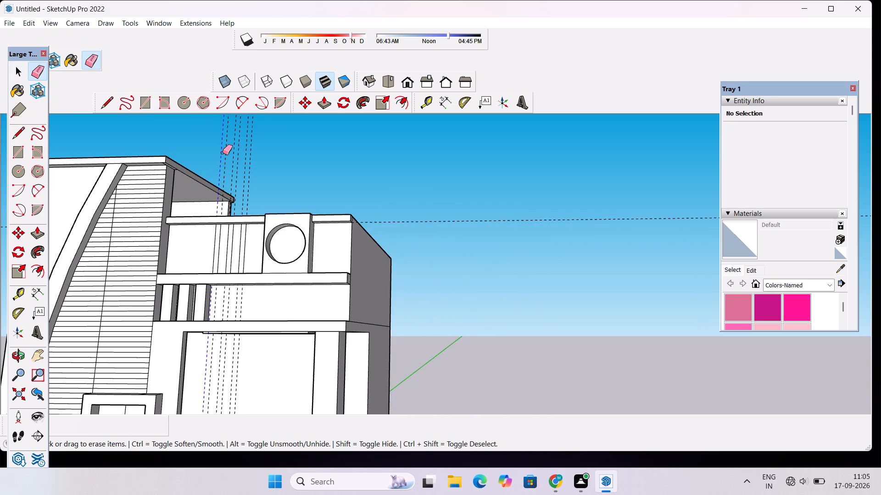
left_click_drag(223, 153, 262, 155)
scroll(181, 176, "up", 5)
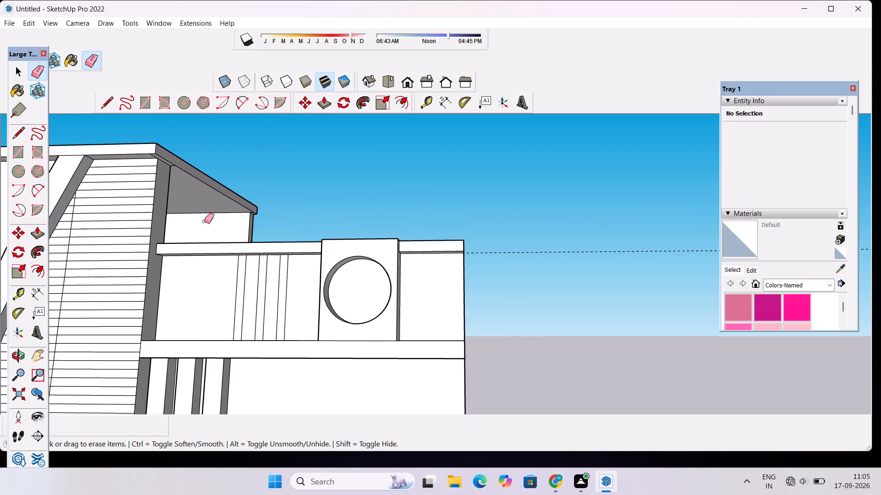
Push/Pull each of the three vertical strips on the upper wall outward by 1.3'.
scroll(204, 221, "up", 4)
key("p")
left_click(273, 311)
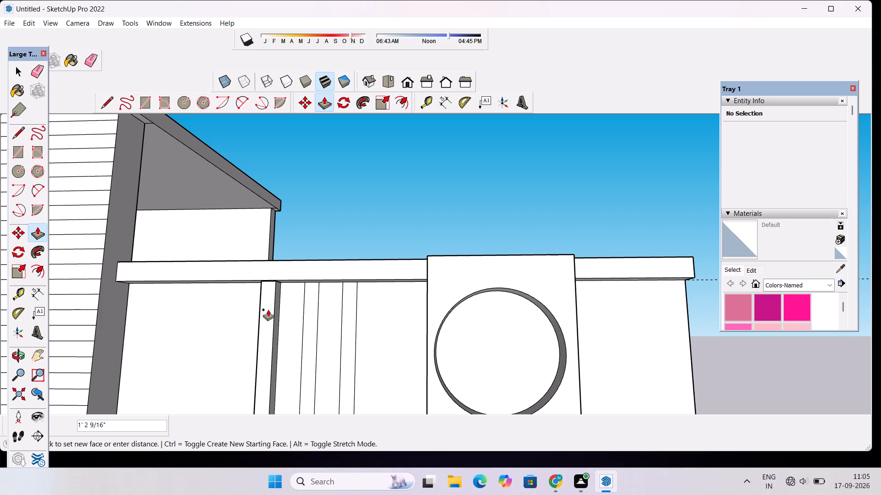
type("1.3'")
key("Return")
scroll(268, 309, "down", 7)
left_click(290, 347)
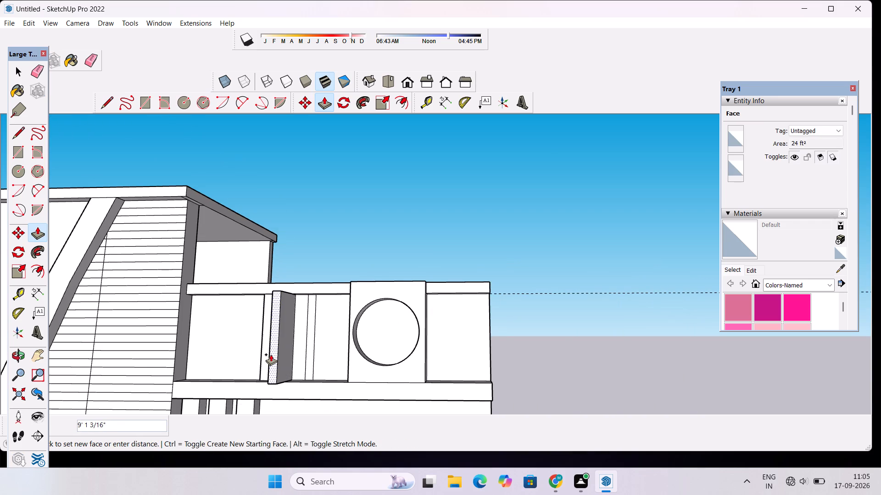
type("1.3'")
key("Return")
scroll(317, 334, "up", 4)
left_click(309, 325)
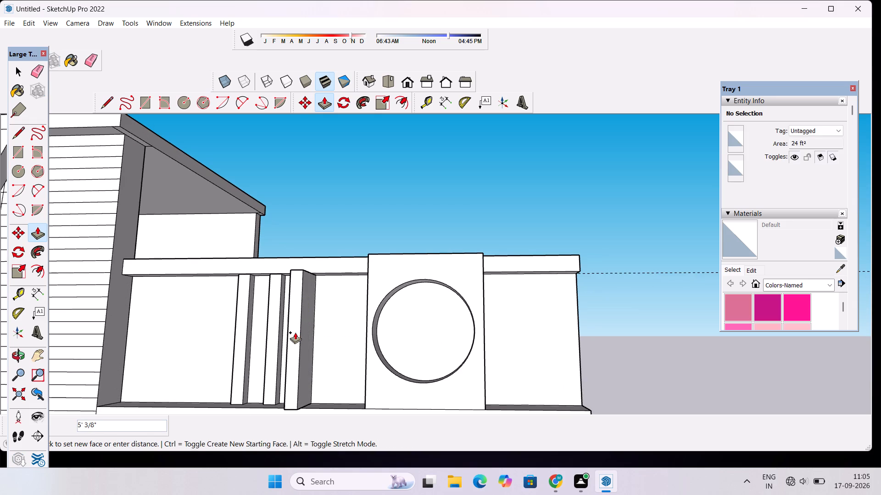
type("1.3'")
key("Return")
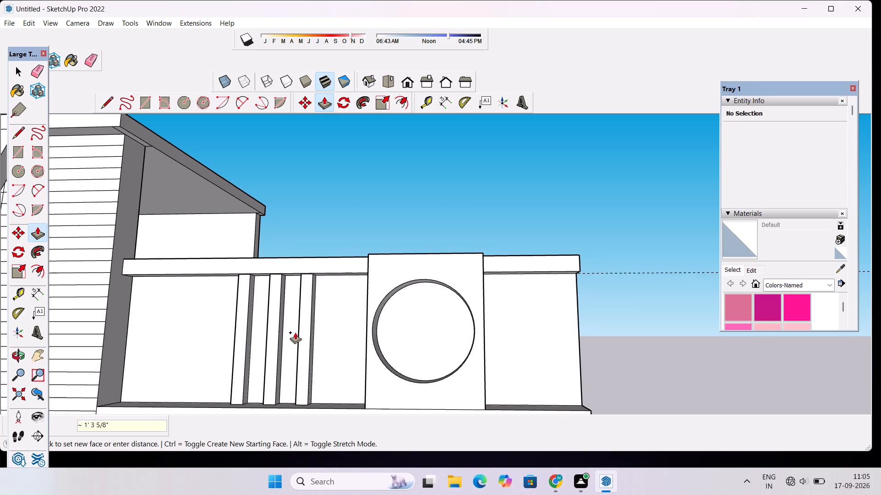
key("space")
Examine the projecting strips, parapet band and round-recess panel on the upper facade from above and from the front.
type("o")
left_click_drag(321, 317, 209, 395)
scroll(241, 351, "down", 6)
left_click_drag(442, 305, 320, 351)
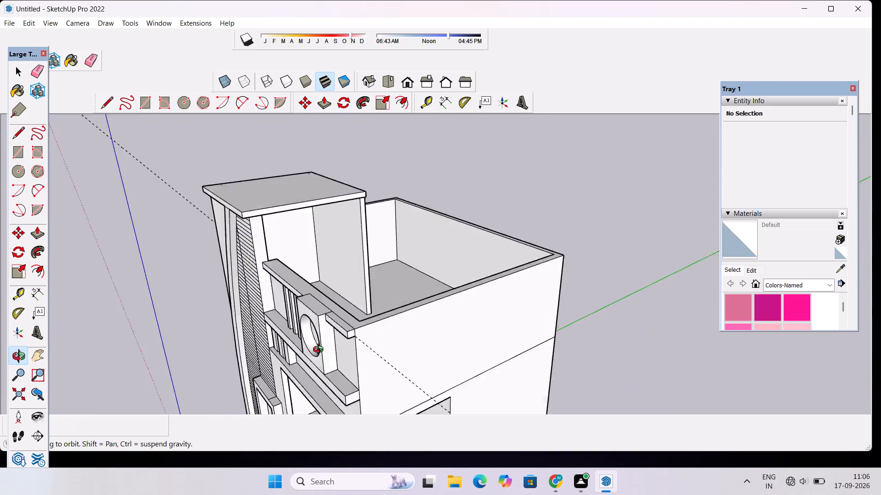
left_click_drag(320, 351, 384, 345)
scroll(389, 336, "down", 4)
left_click_drag(297, 363, 413, 319)
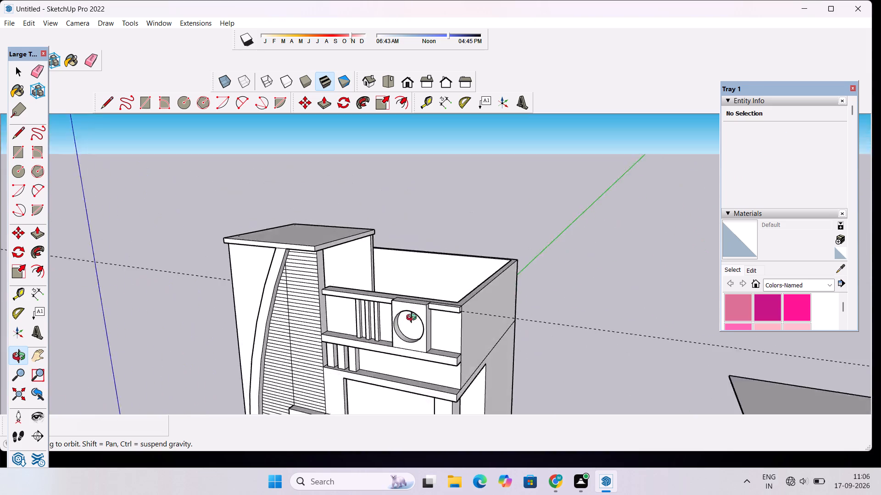
left_click_drag(413, 319, 476, 285)
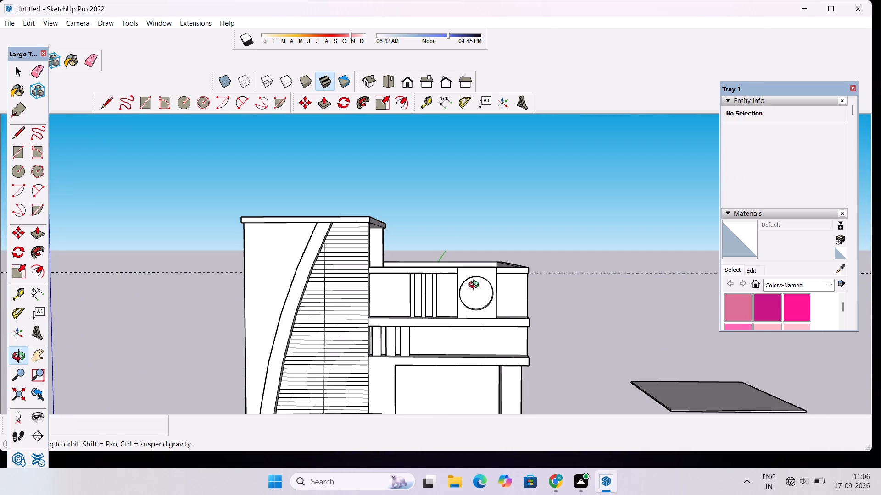
scroll(459, 309, "down", 4)
scroll(459, 309, "up", 4)
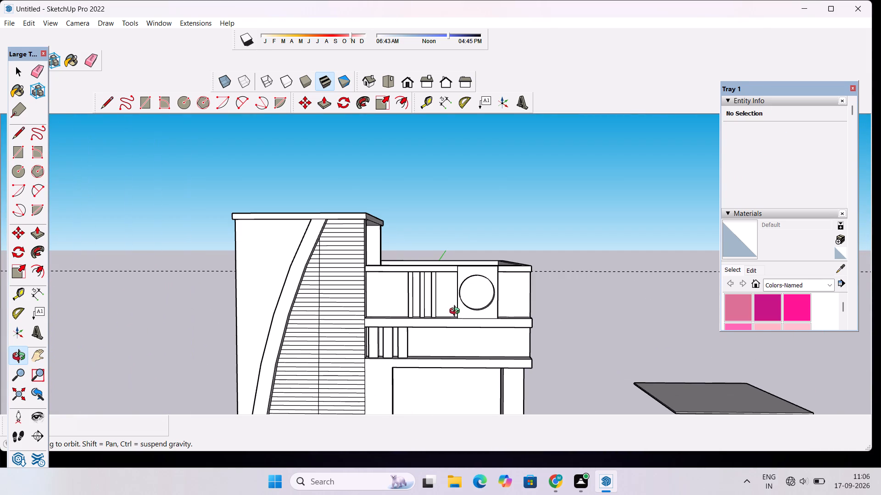
scroll(439, 322, "up", 2)
scroll(438, 322, "down", 2)
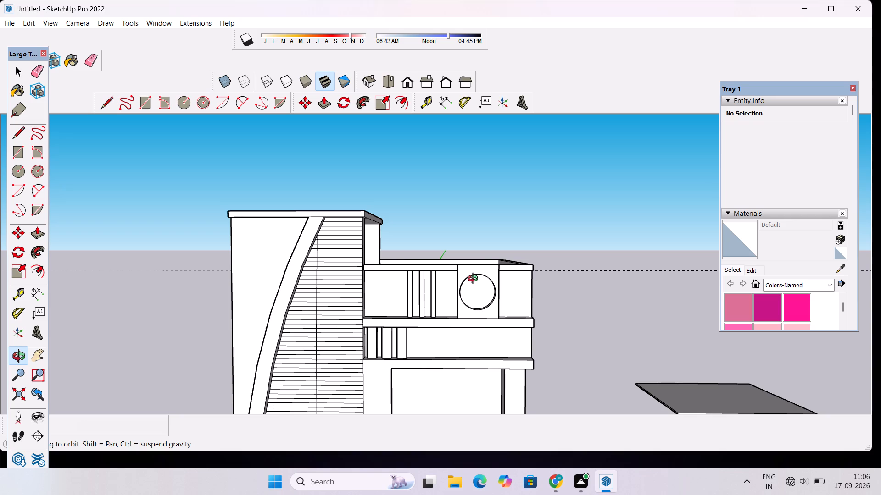
scroll(511, 292, "up", 3)
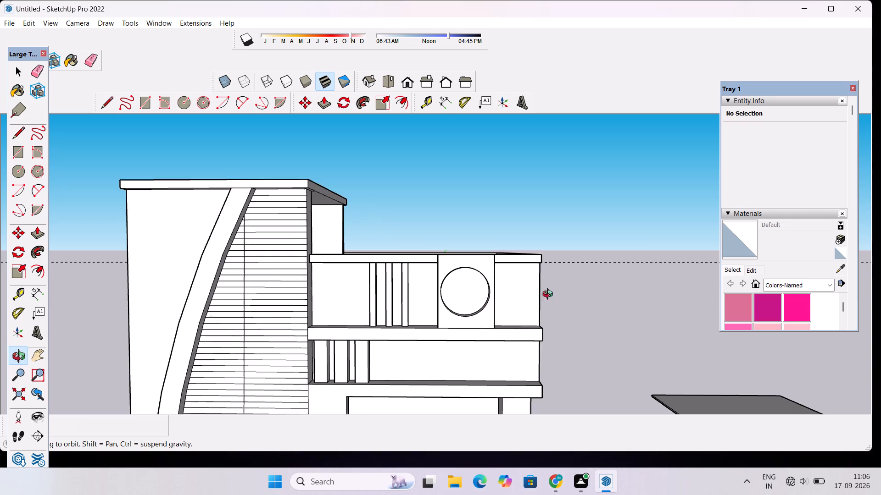
left_click_drag(557, 297, 511, 315)
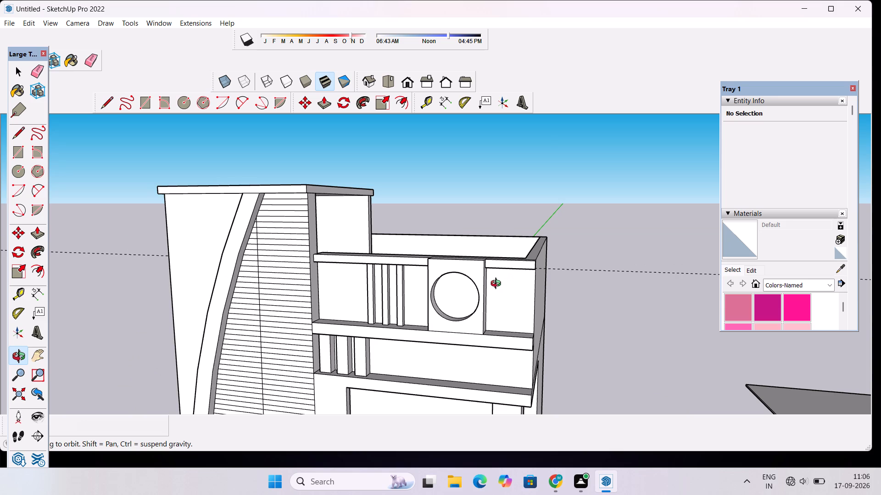
Examine the whole building from the front, sides, back and above, including the balcony and window areas.
scroll(484, 250, "down", 5)
left_click_drag(329, 292, 411, 284)
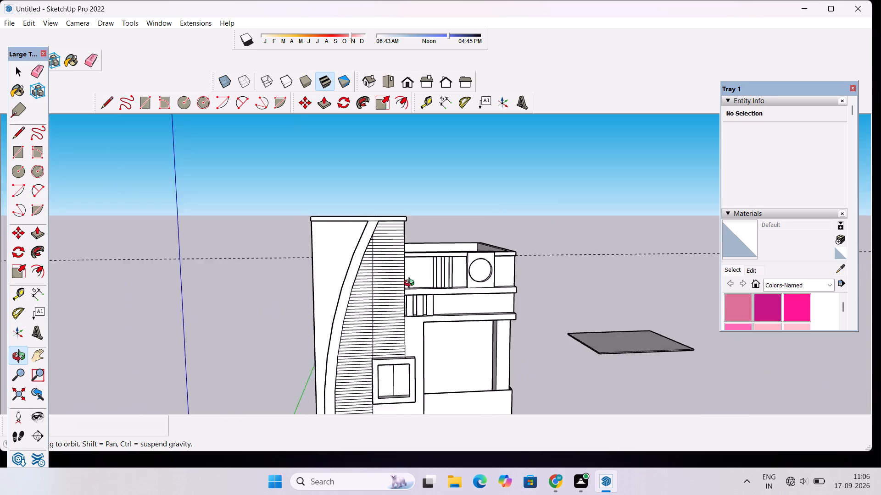
left_click_drag(411, 284, 484, 263)
scroll(522, 250, "down", 5)
left_click_drag(559, 289, 327, 282)
scroll(315, 271, "down", 9)
left_click_drag(316, 260, 357, 291)
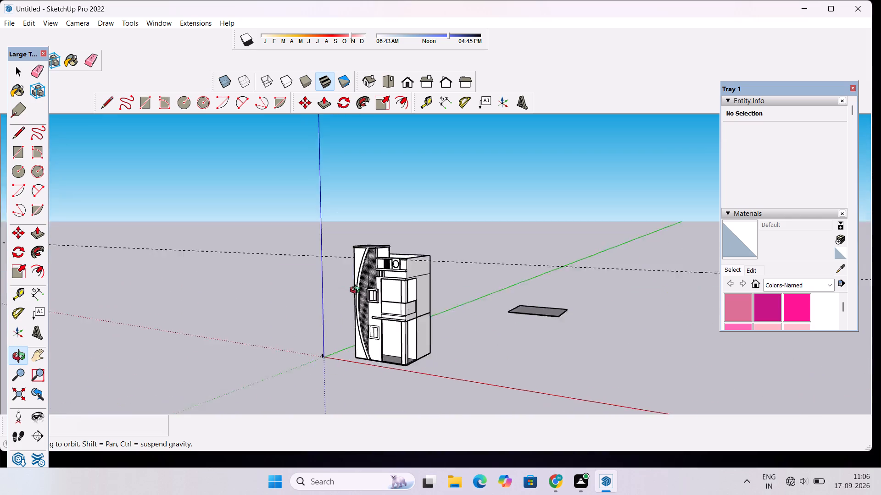
left_click_drag(357, 291, 671, 272)
scroll(371, 276, "up", 3)
left_click_drag(370, 278, 542, 305)
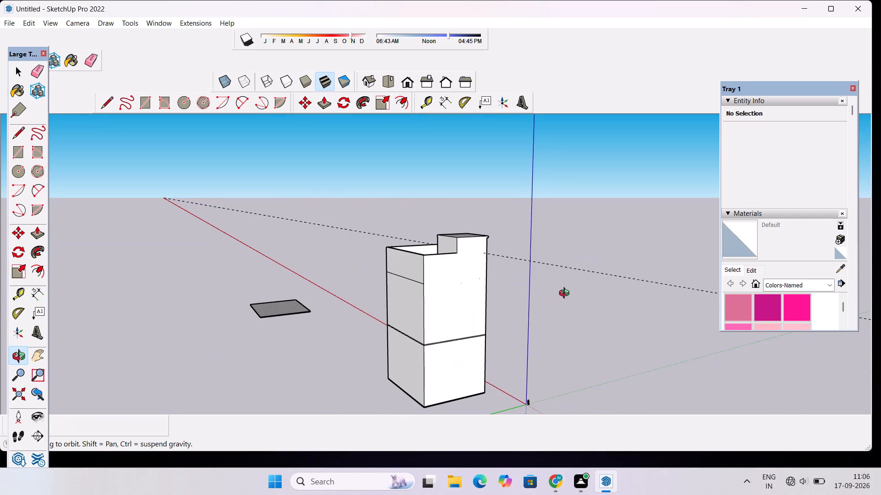
scroll(566, 294, "down", 13)
left_click_drag(641, 268, 338, 316)
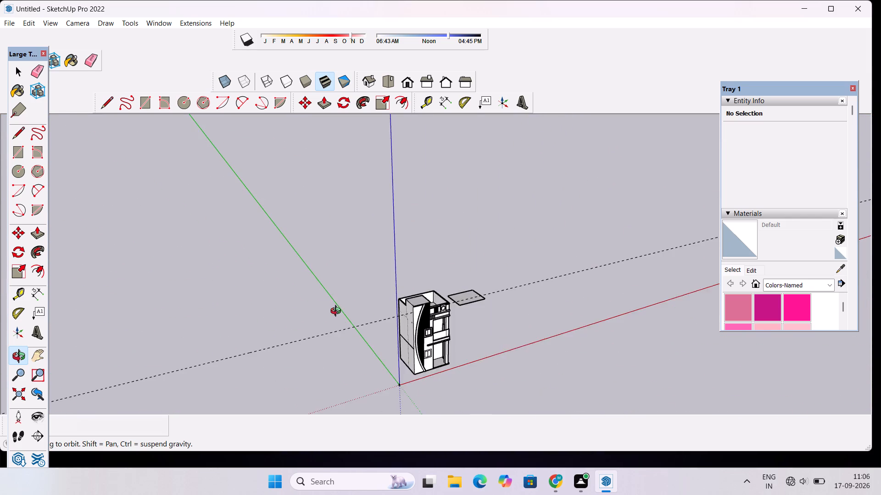
scroll(338, 312, "down", 9)
left_click_drag(418, 367, 359, 290)
scroll(346, 286, "up", 3)
left_click_drag(312, 291, 391, 329)
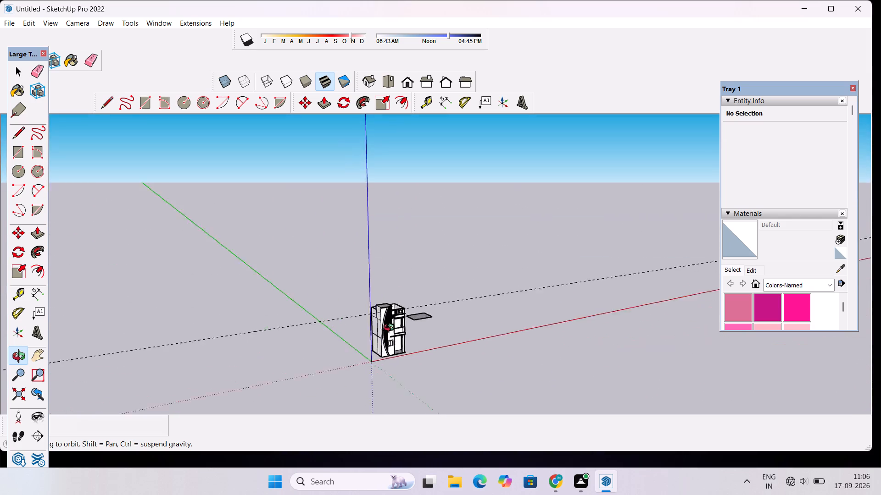
left_click_drag(391, 329, 502, 304)
scroll(521, 292, "down", 5)
left_click_drag(573, 298, 426, 343)
scroll(371, 295, "down", 11)
left_click_drag(370, 291, 378, 320)
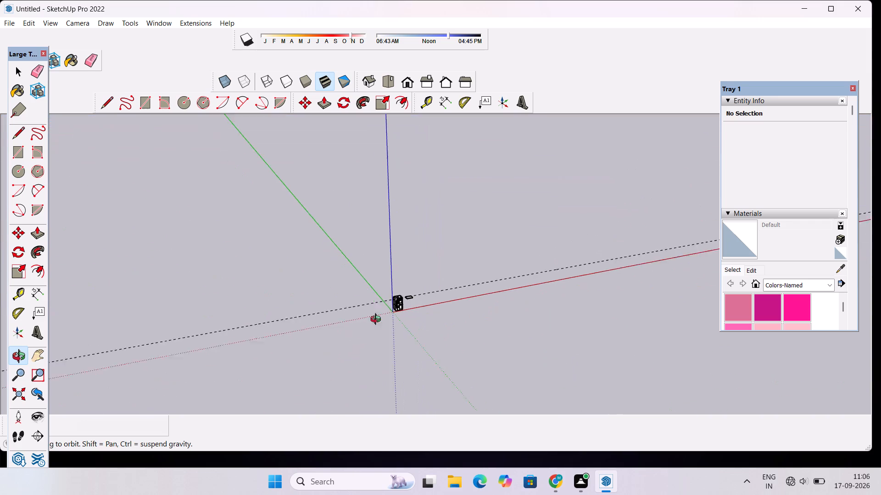
left_click_drag(378, 320, 659, 285)
scroll(381, 326, "up", 5)
scroll(417, 335, "up", 3)
scroll(558, 271, "up", 4)
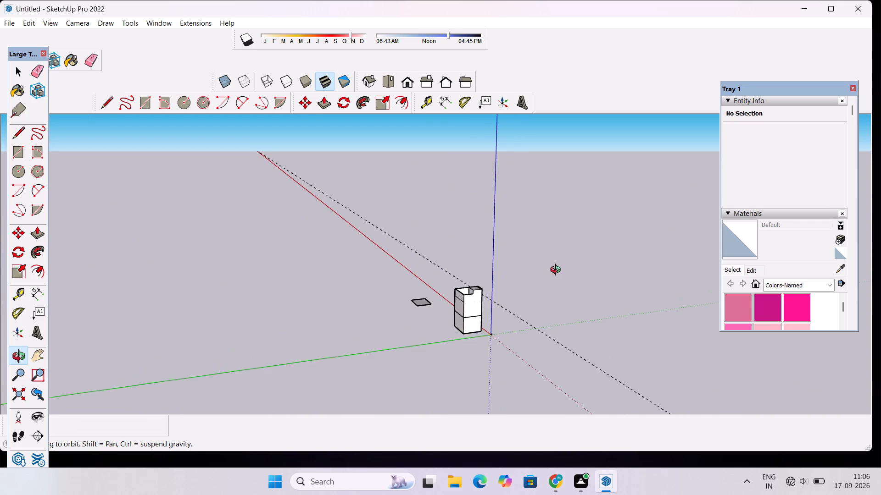
left_click_drag(625, 327, 319, 305)
scroll(445, 311, "up", 9)
scroll(415, 304, "down", 5)
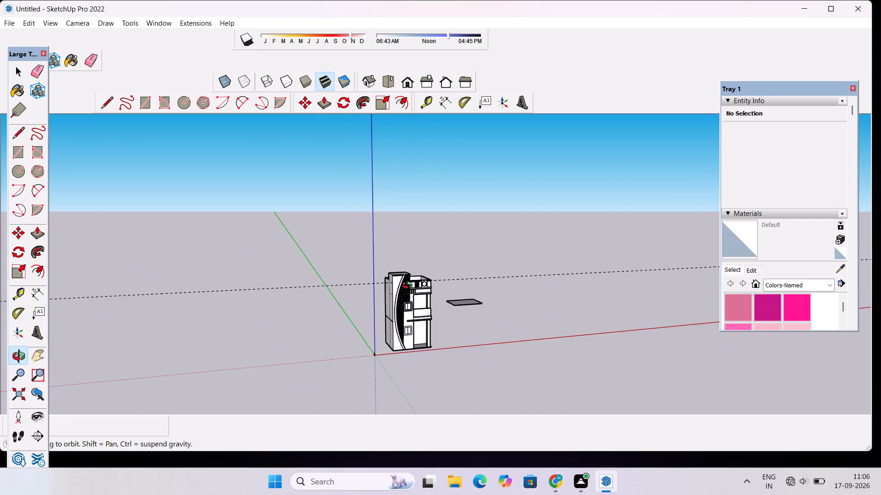
scroll(409, 286, "down", 8)
left_click_drag(406, 282, 407, 377)
scroll(421, 282, "up", 14)
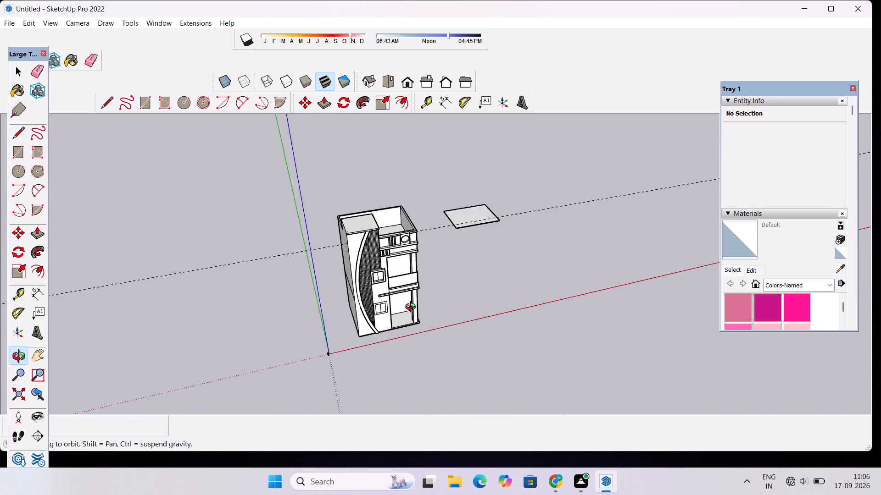
scroll(413, 308, "up", 5)
left_click_drag(403, 366, 36, 264)
left_click_drag(150, 262, 316, 267)
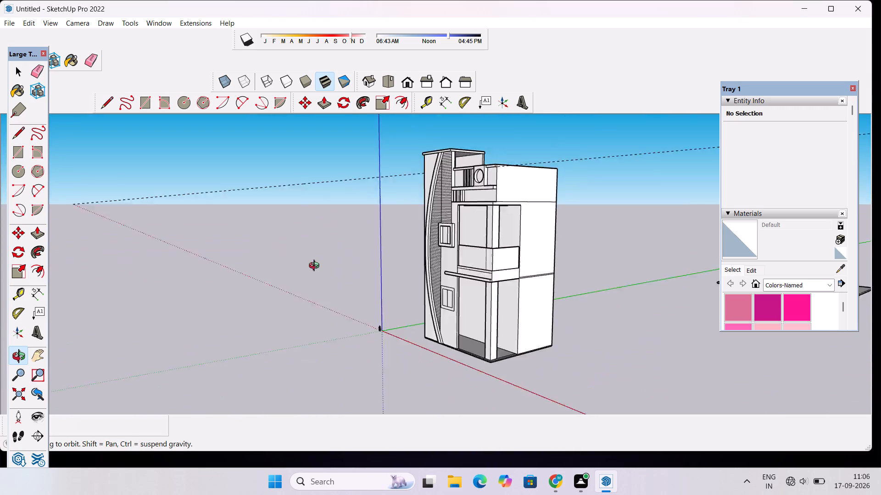
left_click_drag(316, 267, 481, 243)
scroll(481, 243, "down", 2)
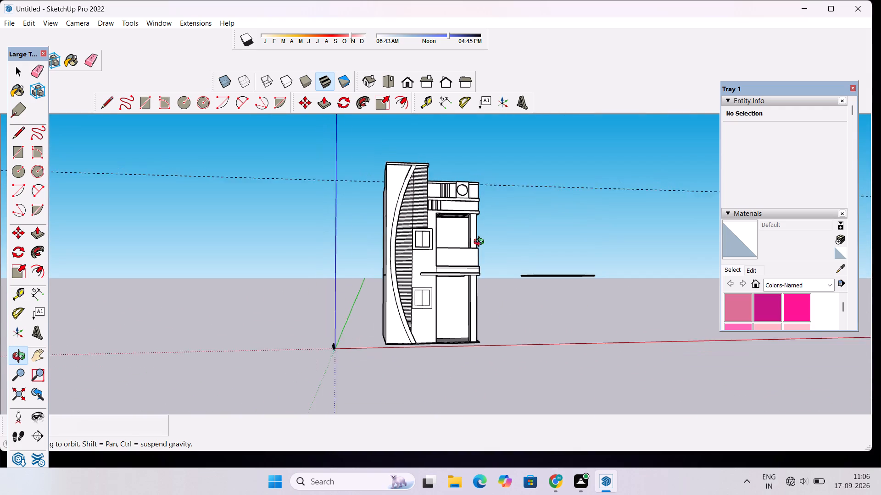
scroll(481, 243, "down", 4)
scroll(481, 243, "up", 8)
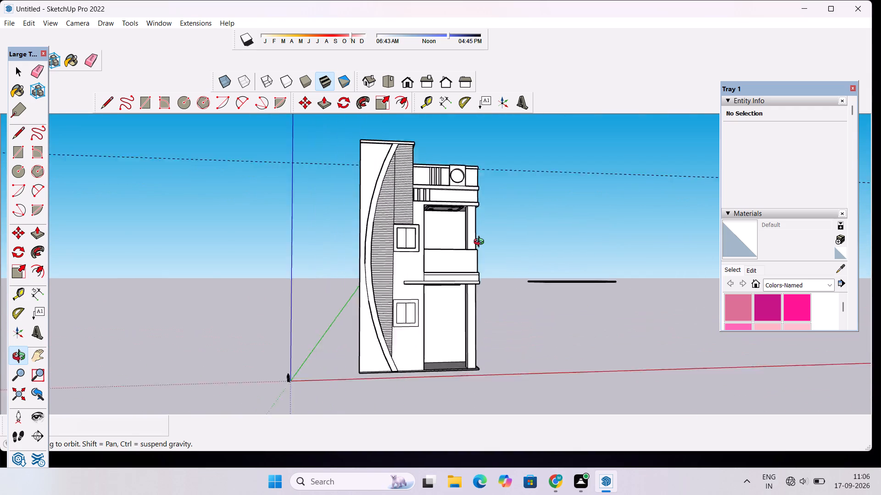
scroll(481, 243, "up", 10)
scroll(481, 243, "down", 14)
left_click_drag(450, 187, 449, 198)
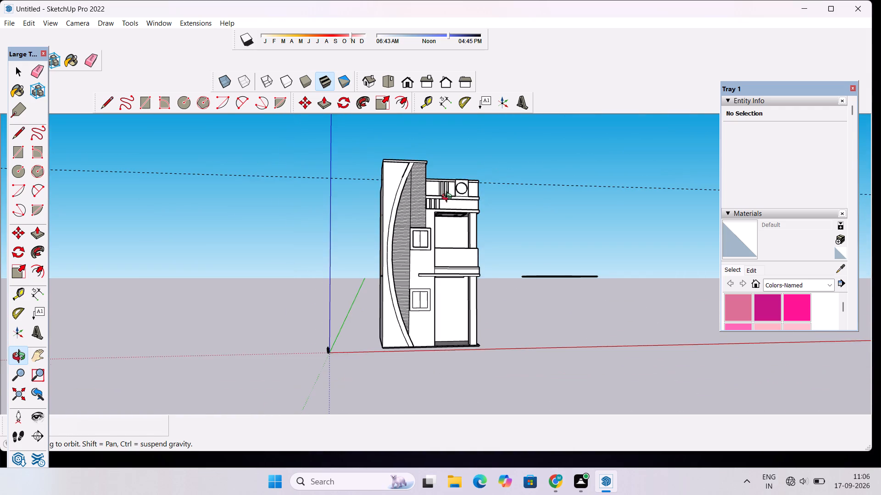
left_click_drag(449, 198, 559, 325)
scroll(440, 265, "down", 4)
left_click_drag(397, 285, 489, 258)
scroll(458, 257, "up", 16)
left_click_drag(466, 258, 440, 282)
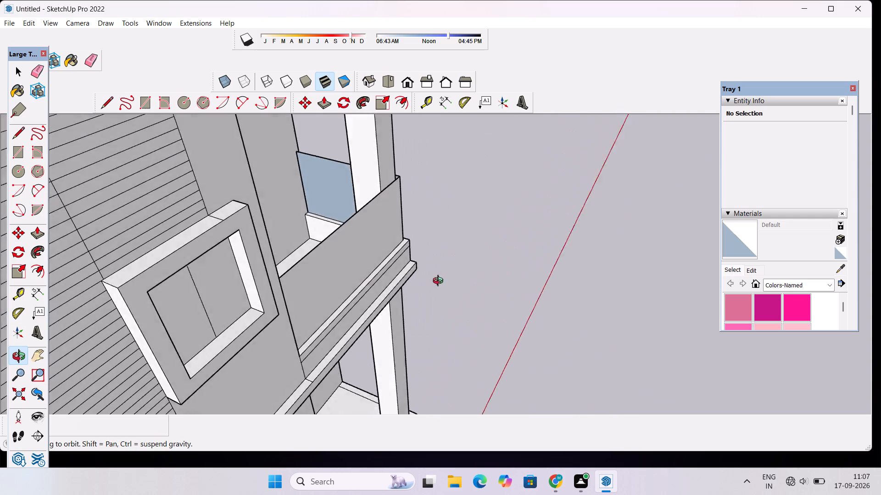
left_click_drag(440, 282, 195, 302)
scroll(457, 250, "down", 11)
left_click_drag(545, 245, 215, 295)
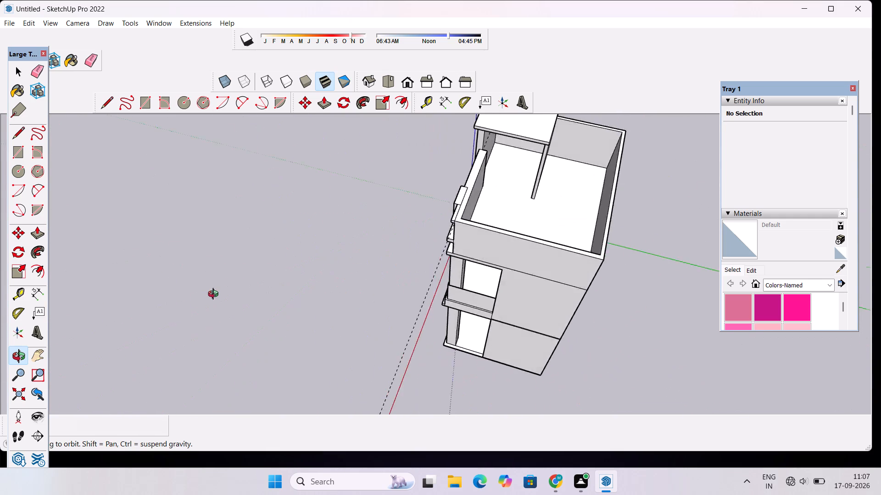
left_click_drag(215, 295, 640, 164)
scroll(320, 263, "up", 5)
left_click_drag(308, 265, 333, 269)
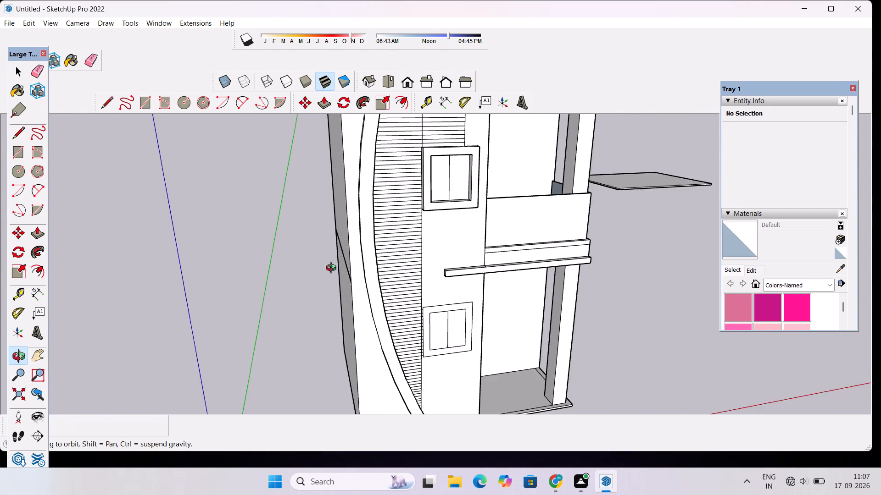
left_click_drag(333, 269, 529, 251)
scroll(545, 245, "down", 11)
left_click_drag(633, 271, 462, 286)
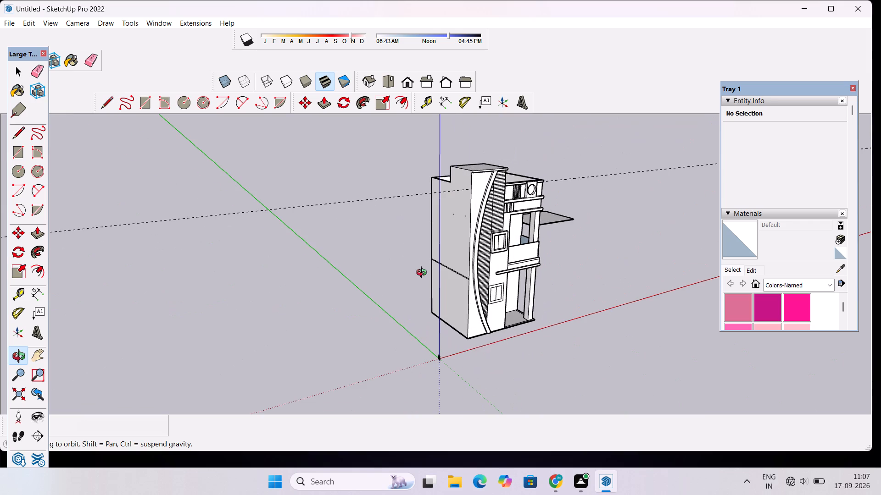
Examine the facade up close from the front, side and below, including the balcony openings, framed windows, projecting bands and vertical strips.
left_click_drag(595, 255, 425, 278)
scroll(359, 284, "down", 4)
left_click_drag(351, 284, 451, 276)
scroll(493, 255, "up", 4)
left_click_drag(376, 281, 425, 302)
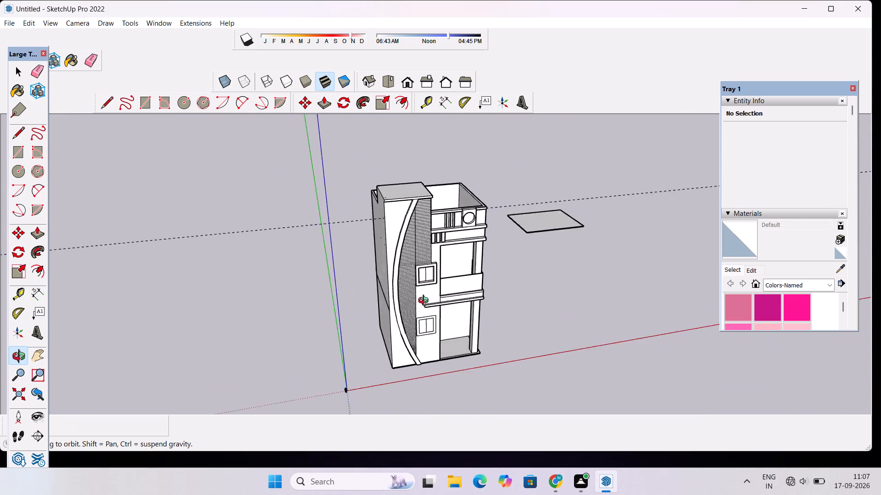
left_click_drag(425, 302, 501, 295)
scroll(507, 263, "up", 9)
left_click_drag(475, 264, 573, 296)
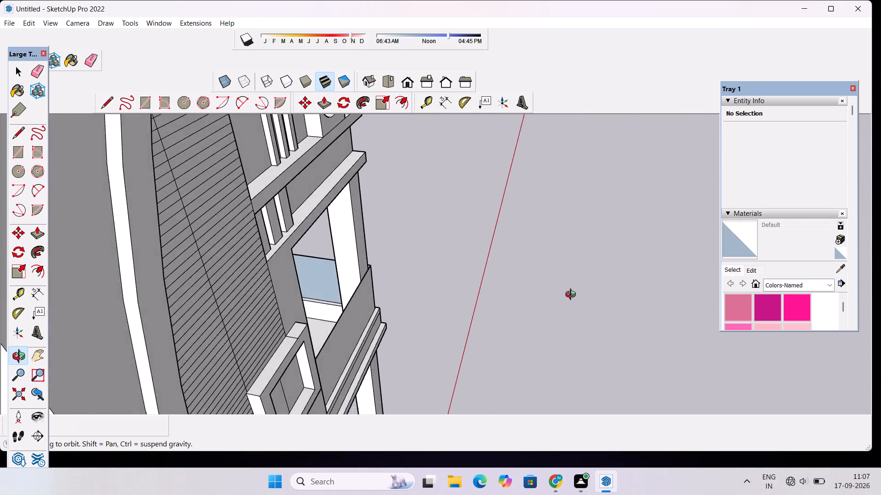
left_click_drag(573, 296, 463, 307)
scroll(459, 304, "down", 4)
scroll(469, 281, "up", 4)
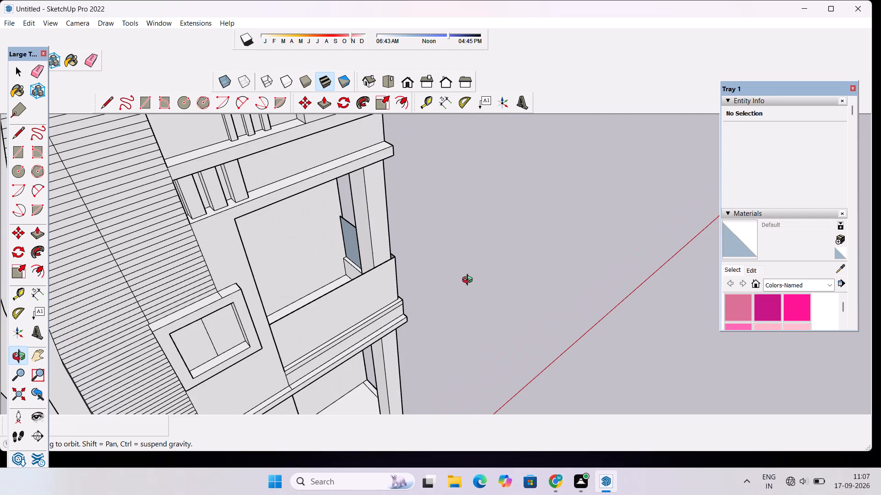
left_click_drag(470, 290, 350, 195)
scroll(541, 253, "down", 5)
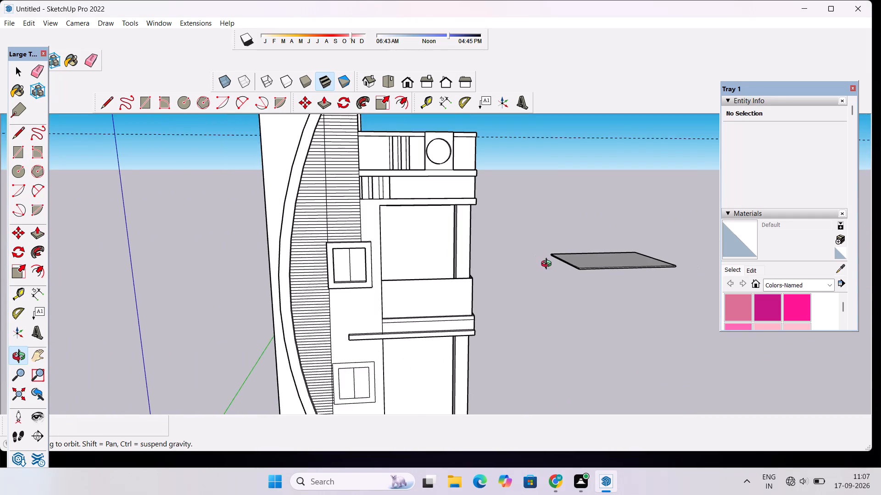
left_click_drag(578, 301, 459, 264)
scroll(394, 242, "up", 5)
left_click_drag(386, 243, 454, 230)
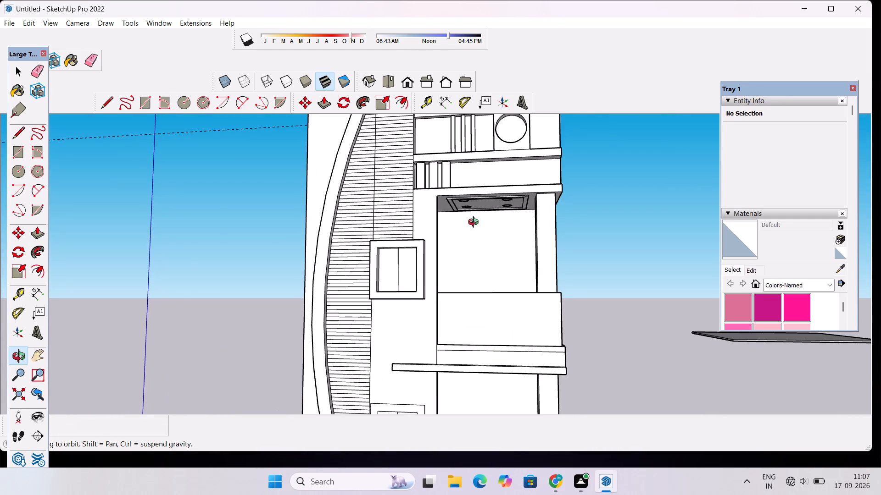
scroll(475, 223, "down", 4)
left_click_drag(419, 231, 463, 332)
scroll(487, 270, "up", 5)
left_click_drag(325, 301, 450, 272)
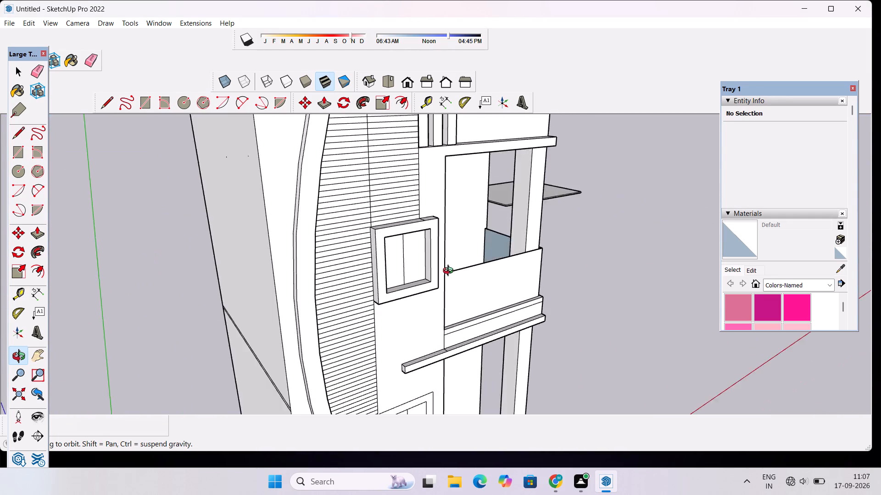
left_click_drag(450, 272, 473, 263)
scroll(505, 255, "up", 4)
scroll(505, 255, "down", 4)
left_click_drag(480, 259, 493, 328)
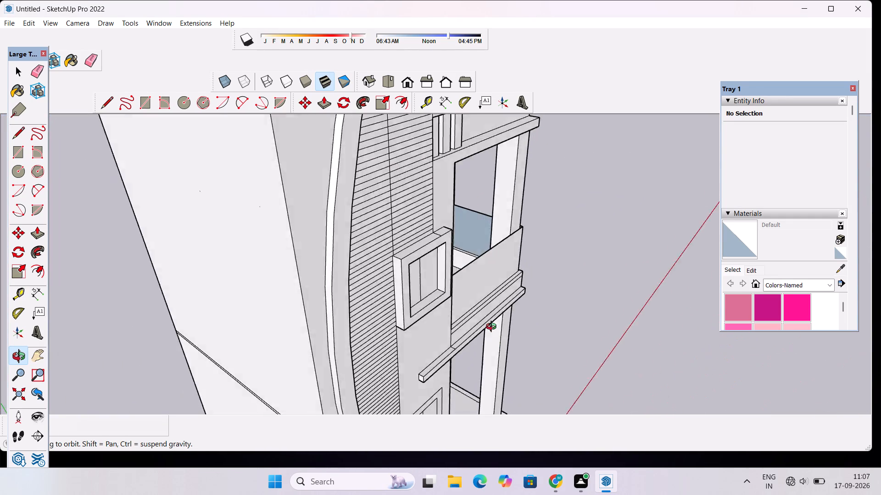
left_click_drag(493, 328, 353, 355)
scroll(350, 330, "down", 2)
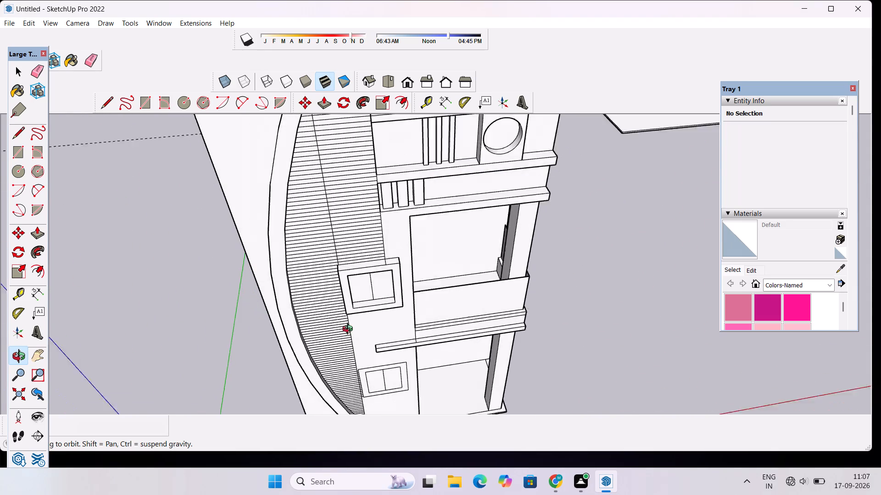
scroll(350, 330, "down", 7)
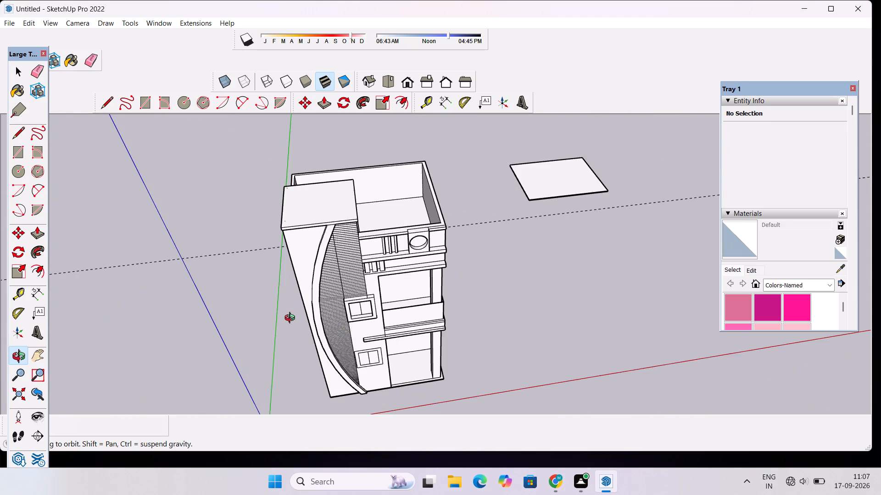
left_click_drag(292, 319, 463, 278)
scroll(482, 287, "up", 5)
left_click_drag(466, 338, 326, 320)
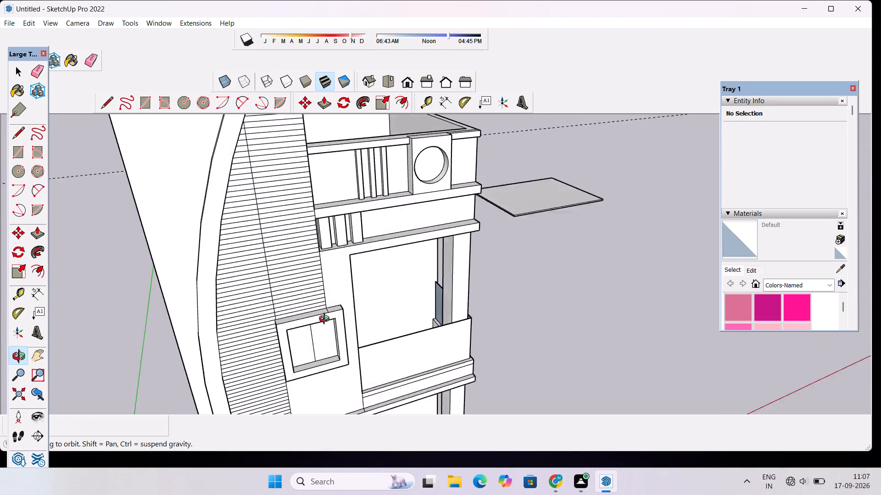
left_click_drag(326, 320, 99, 312)
scroll(209, 310, "down", 6)
left_click_drag(224, 293, 463, 254)
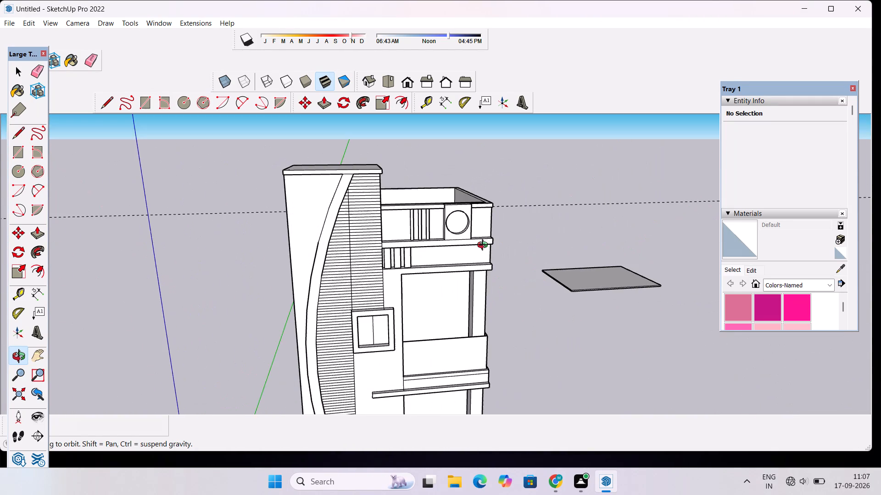
scroll(485, 246, "down", 3)
left_click_drag(450, 287, 496, 339)
scroll(468, 299, "up", 8)
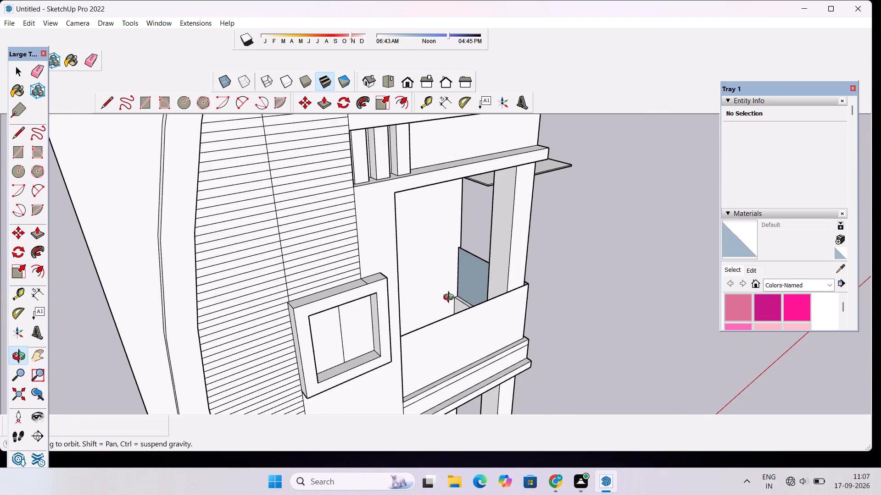
left_click_drag(423, 302, 480, 287)
left_click_drag(543, 305, 411, 318)
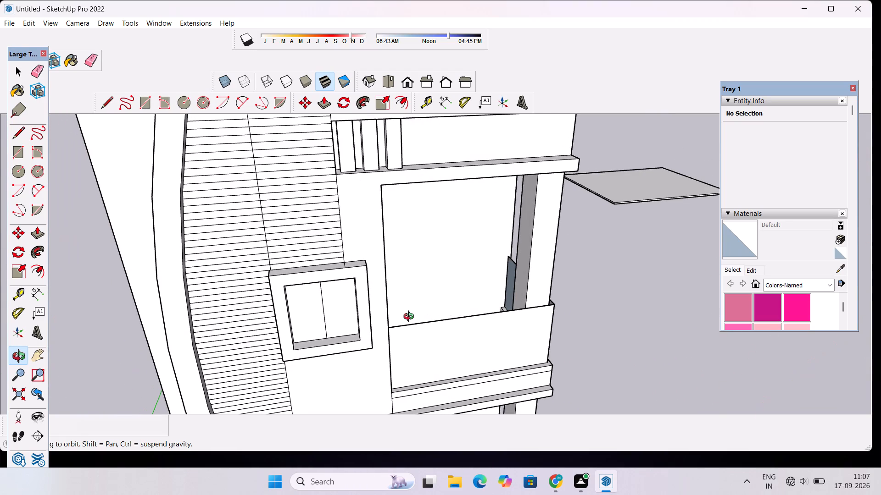
scroll(424, 307, "down", 4)
left_click_drag(316, 324, 464, 273)
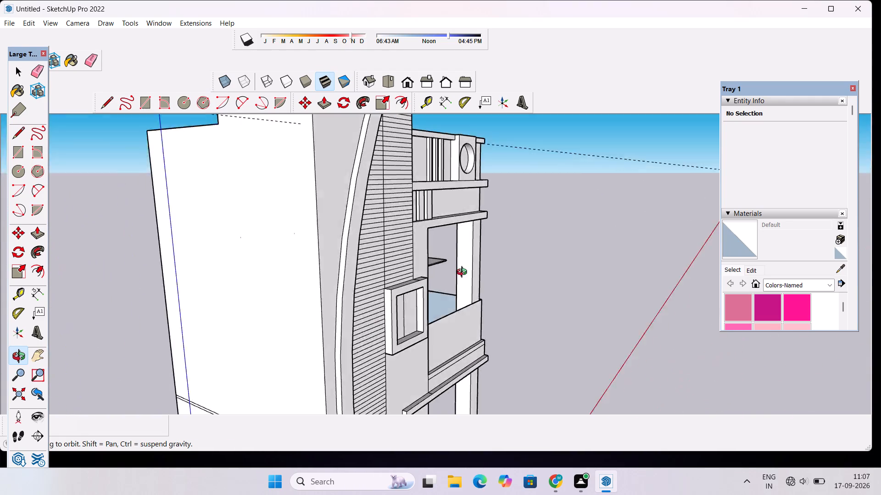
left_click_drag(464, 273, 602, 236)
scroll(607, 258, "down", 3)
left_click_drag(610, 285, 429, 312)
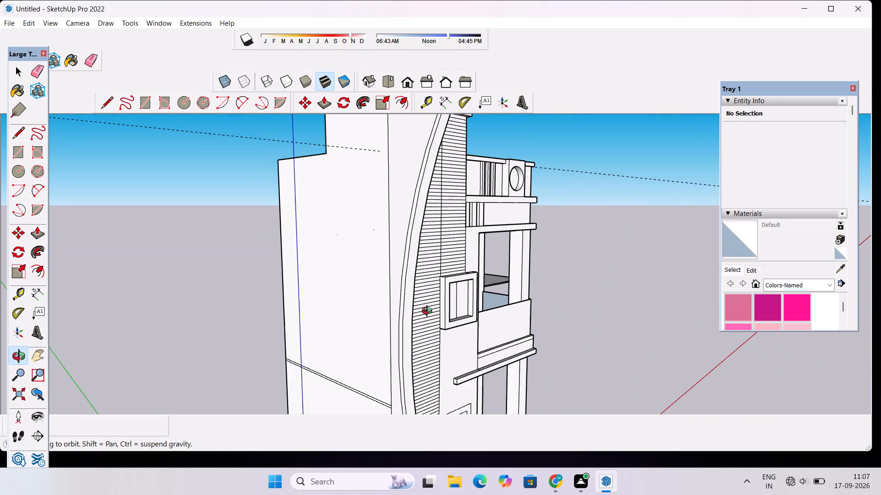
scroll(429, 312, "down", 4)
left_click_drag(495, 309, 435, 318)
Examine the whole building from the front, side and above, checking the roof, plain side wall and curved front fin.
scroll(429, 308, "down", 3)
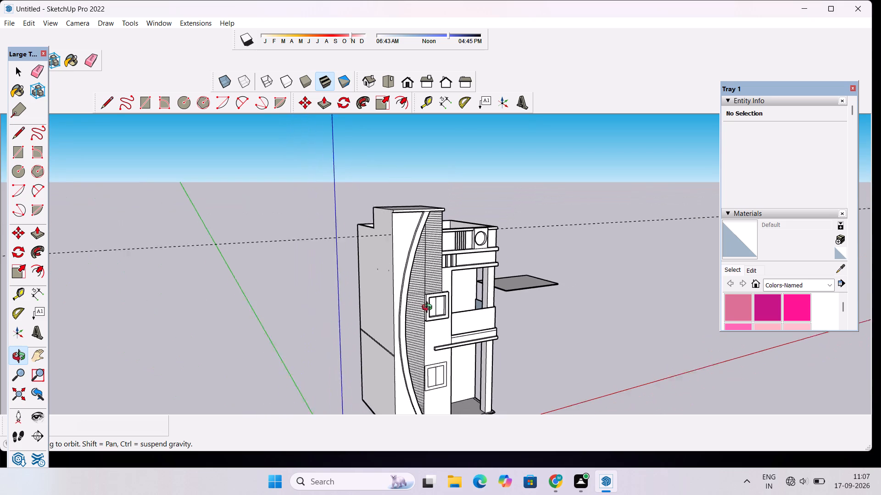
scroll(429, 308, "down", 2)
left_click_drag(425, 226, 424, 292)
scroll(392, 300, "up", 4)
left_click_drag(342, 296, 424, 294)
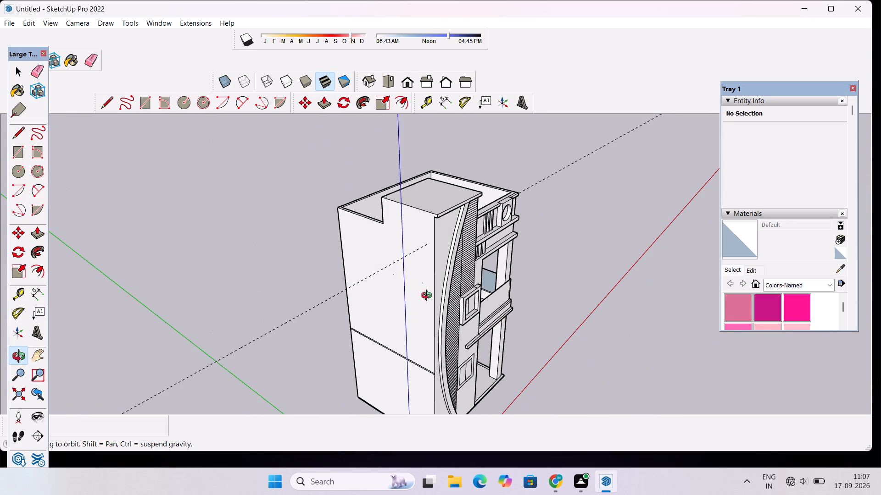
scroll(439, 269, "down", 4)
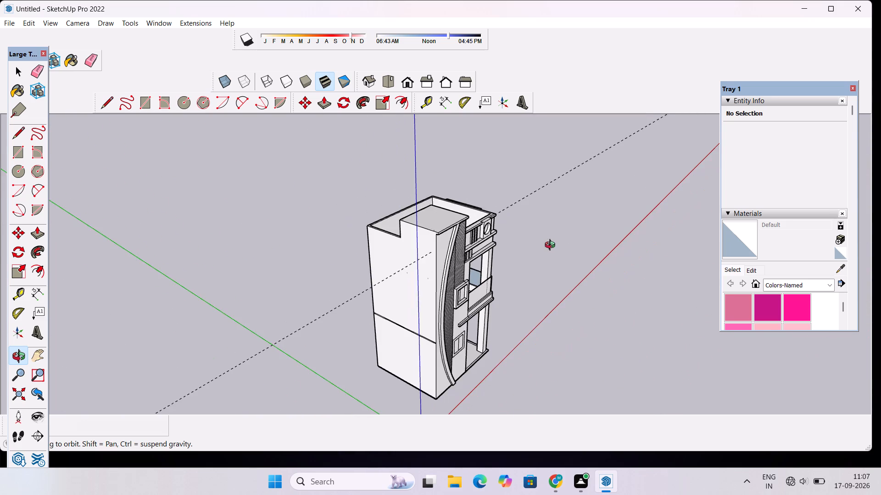
left_click_drag(552, 247, 490, 263)
scroll(490, 263, "down", 4)
left_click_drag(539, 260, 448, 264, "shift")
scroll(385, 280, "up", 3)
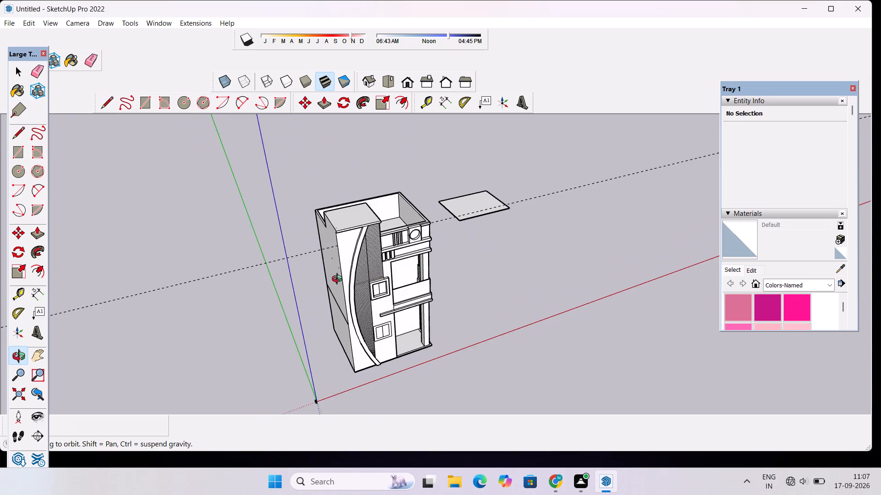
left_click_drag(339, 280, 394, 280)
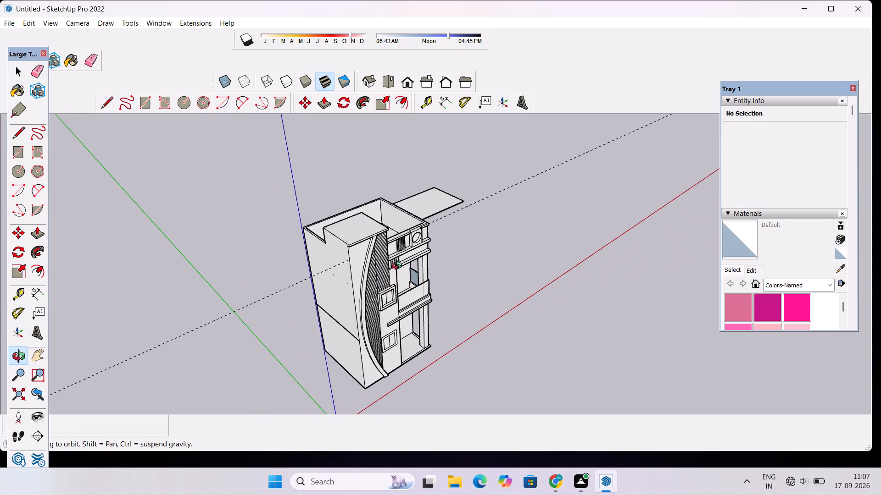
scroll(399, 264, "down", 8)
left_click_drag(484, 276, 342, 275)
scroll(393, 236, "up", 5)
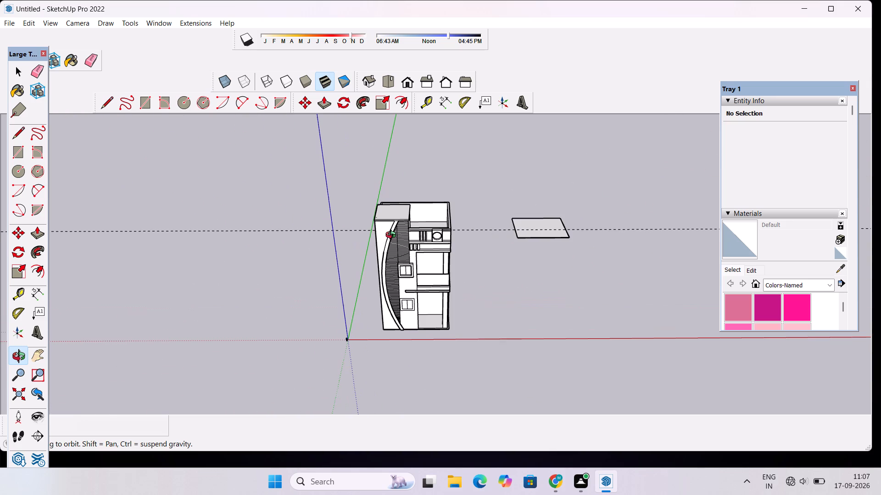
scroll(393, 236, "down", 4)
left_click_drag(418, 213, 419, 221)
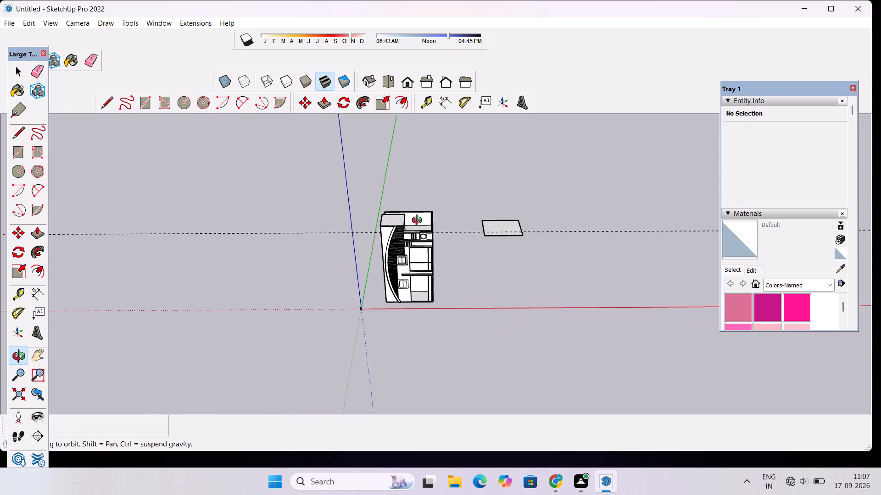
left_click_drag(419, 221, 463, 355)
scroll(389, 296, "up", 4)
left_click_drag(419, 328, 419, 320)
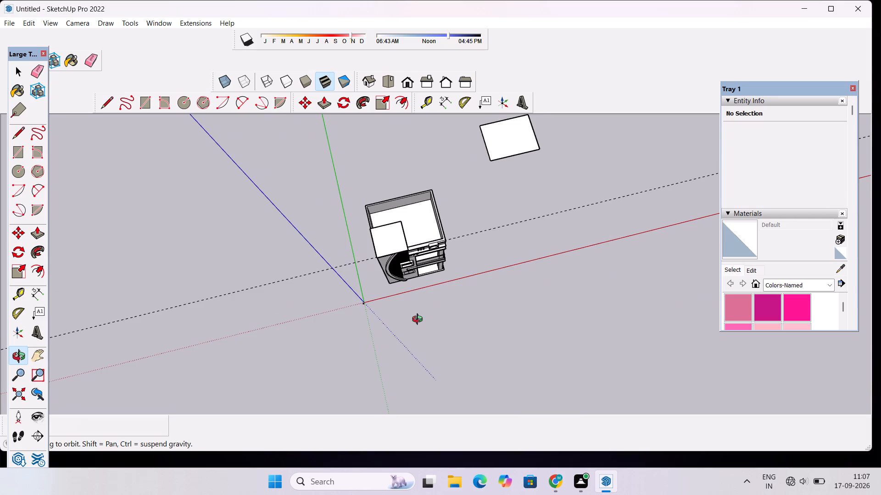
left_click_drag(419, 320, 430, 148)
scroll(405, 238, "up", 5)
left_click_drag(328, 241, 433, 253)
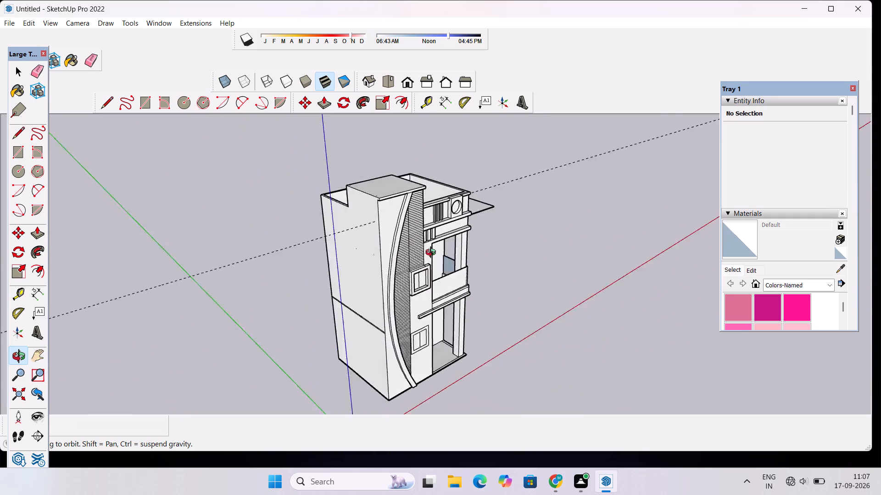
left_click_drag(433, 253, 466, 251)
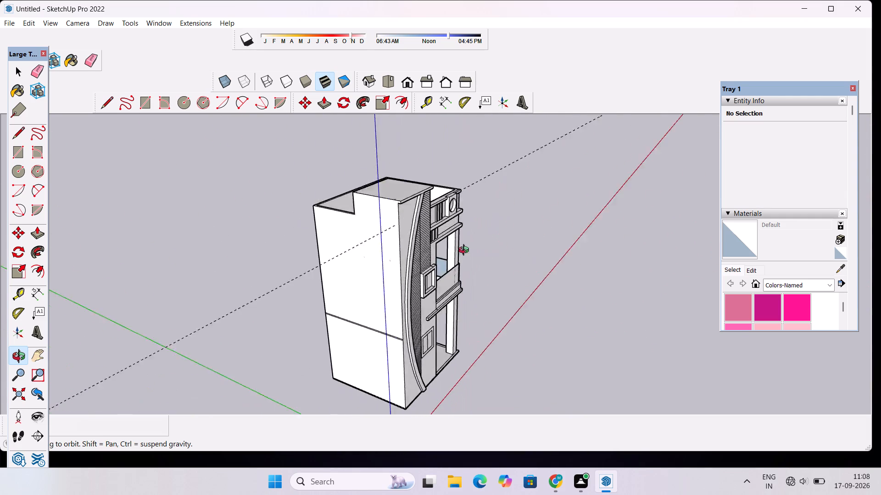
left_click_drag(466, 251, 404, 243)
scroll(345, 242, "down", 11)
scroll(342, 249, "up", 5)
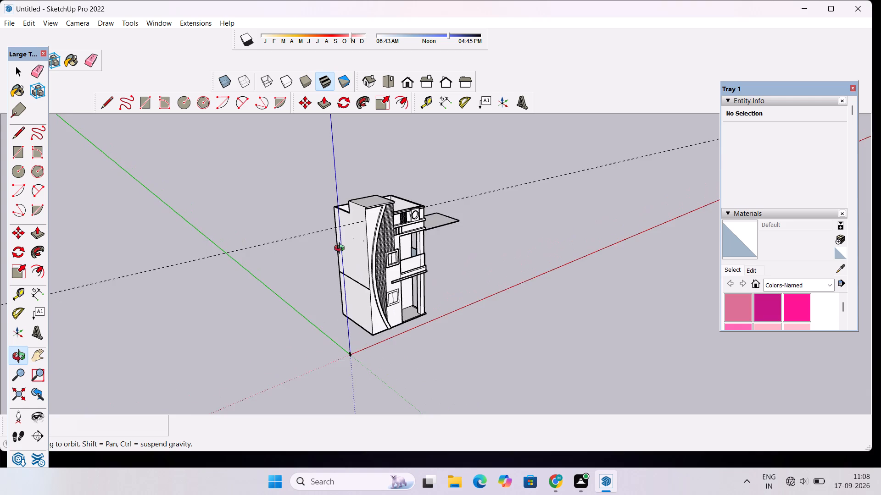
scroll(341, 249, "down", 5)
left_click_drag(341, 249, 423, 265)
scroll(435, 257, "up", 5)
left_click_drag(480, 275, 398, 277)
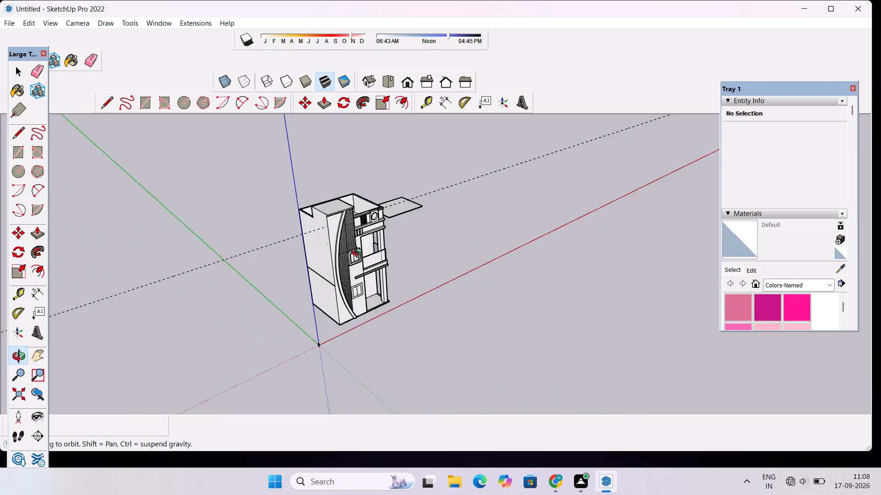
scroll(341, 230, "up", 8)
scroll(341, 230, "down", 1)
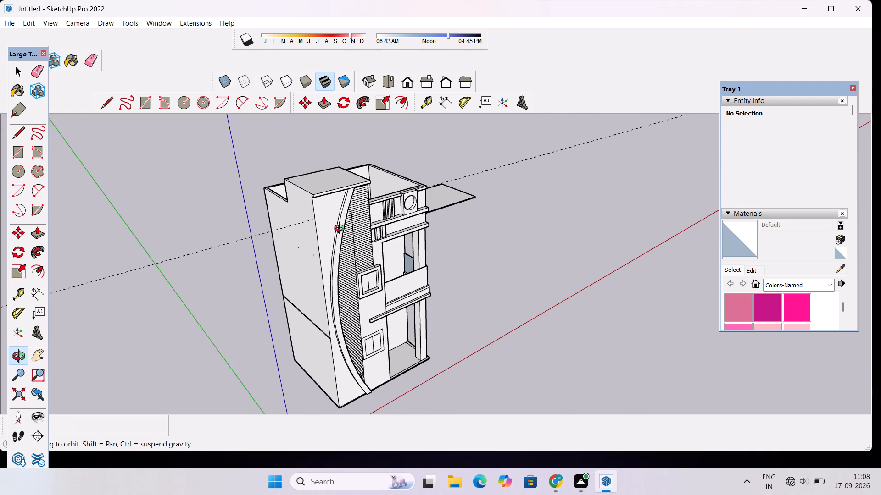
left_click_drag(436, 233, 330, 242)
left_click_drag(224, 199, 325, 216)
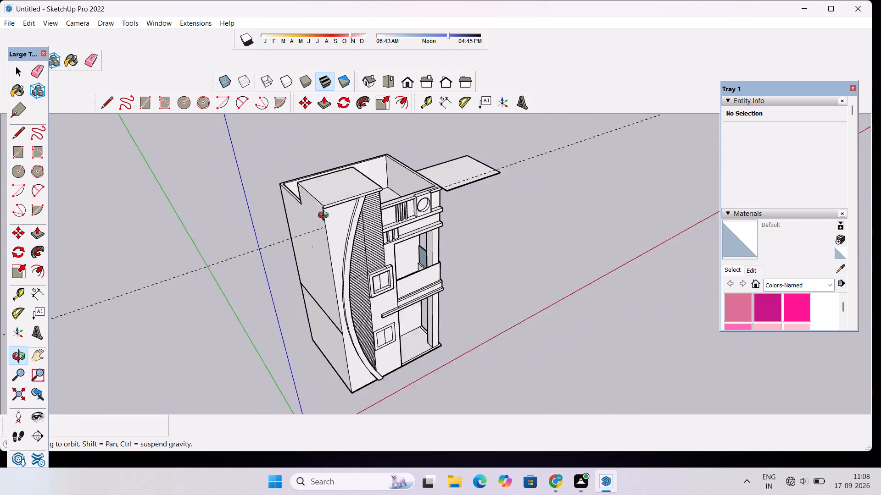
left_click_drag(325, 216, 390, 215)
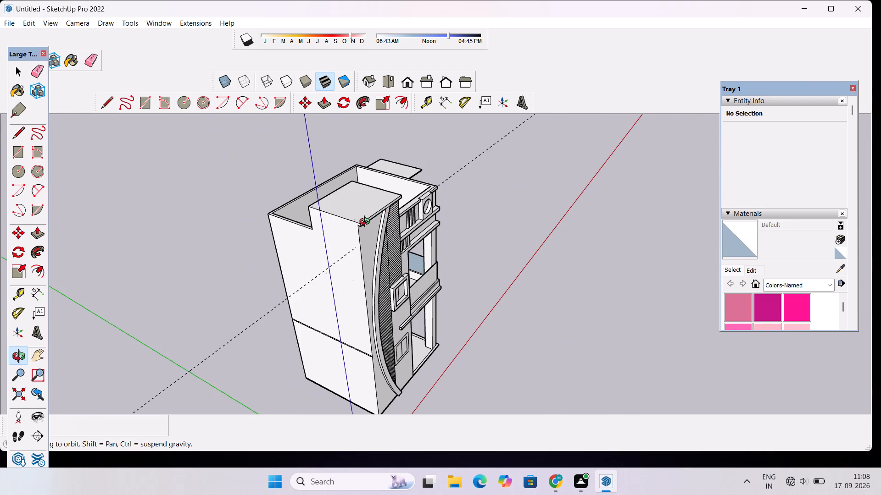
left_click_drag(458, 270, 385, 269)
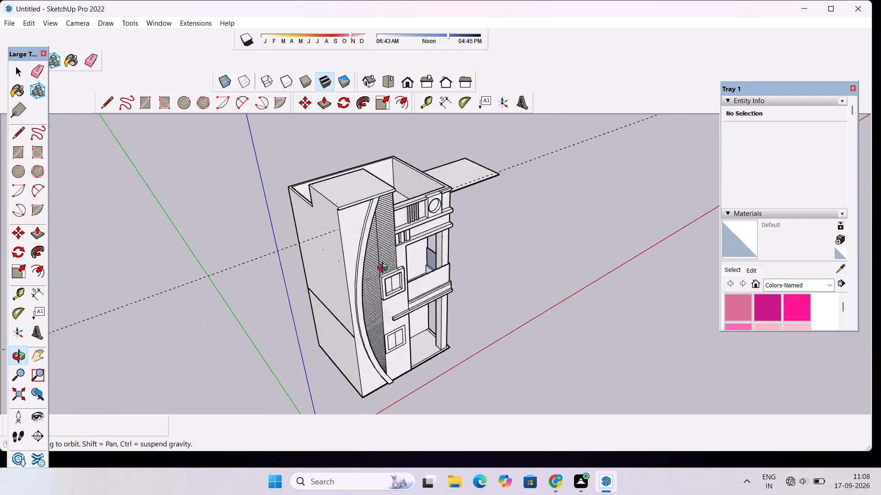
left_click_drag(385, 269, 382, 268)
scroll(357, 259, "down", 1)
left_click_drag(439, 271, 376, 255)
scroll(337, 234, "up", 3)
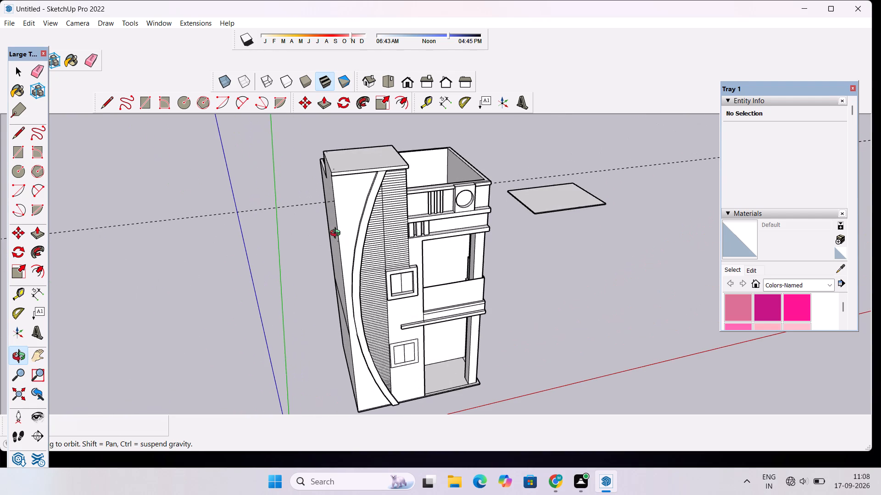
left_click_drag(302, 229, 484, 232)
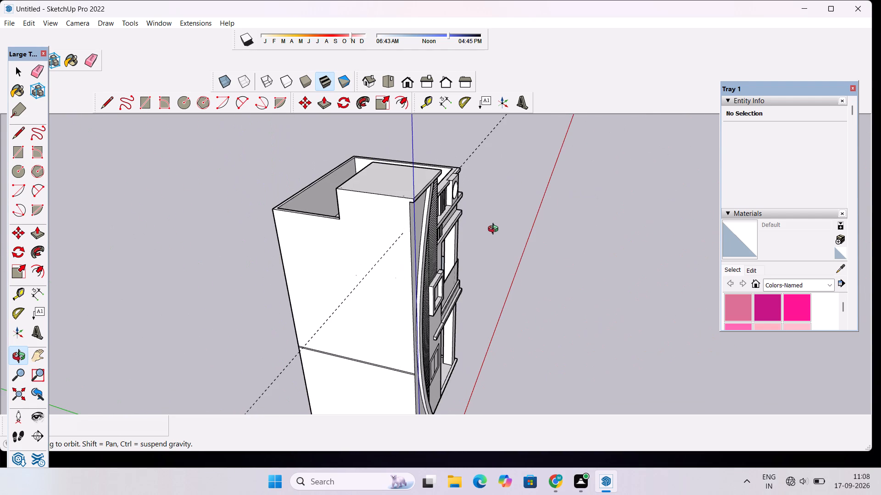
scroll(495, 230, "down", 4)
left_click_drag(551, 256, 438, 263)
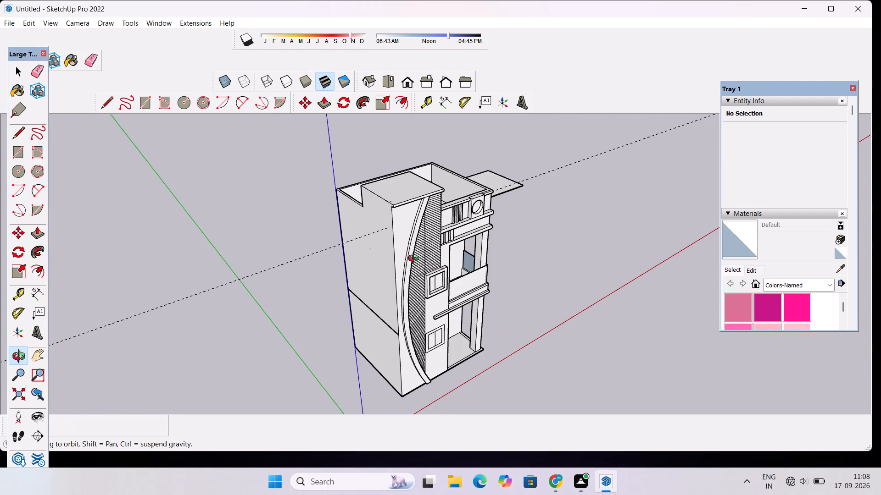
scroll(415, 259, "up", 3)
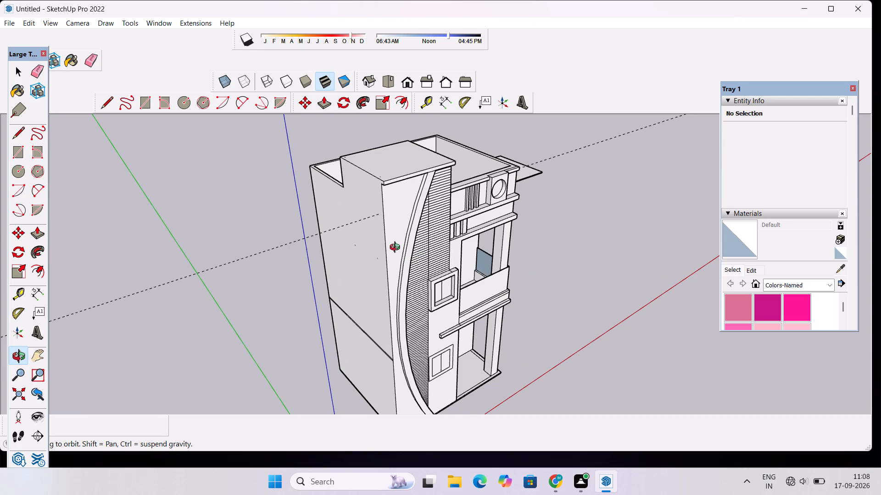
Examine the whole building from the front corner, the plain side wall and above, including the roof outline and curved fin.
left_click_drag(397, 248, 413, 253)
scroll(413, 253, "down", 4)
left_click_drag(490, 264, 417, 260)
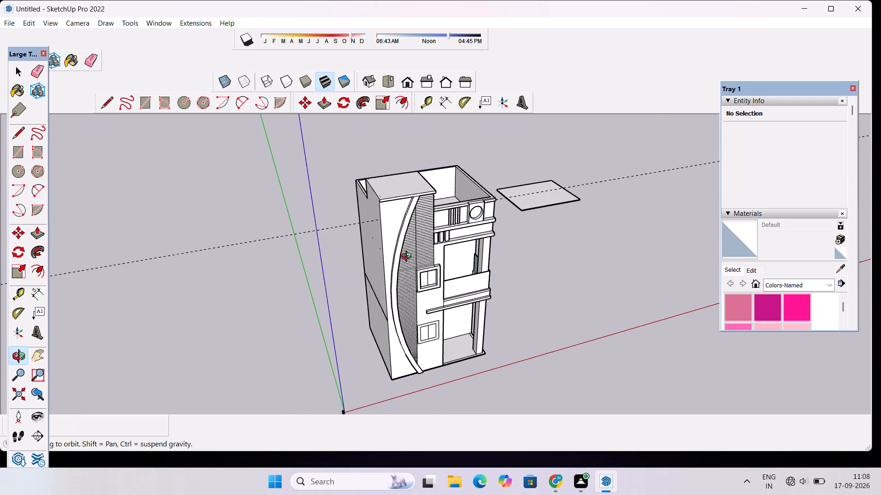
scroll(401, 256, "up", 1)
scroll(382, 245, "down", 3)
left_click_drag(348, 240, 430, 247)
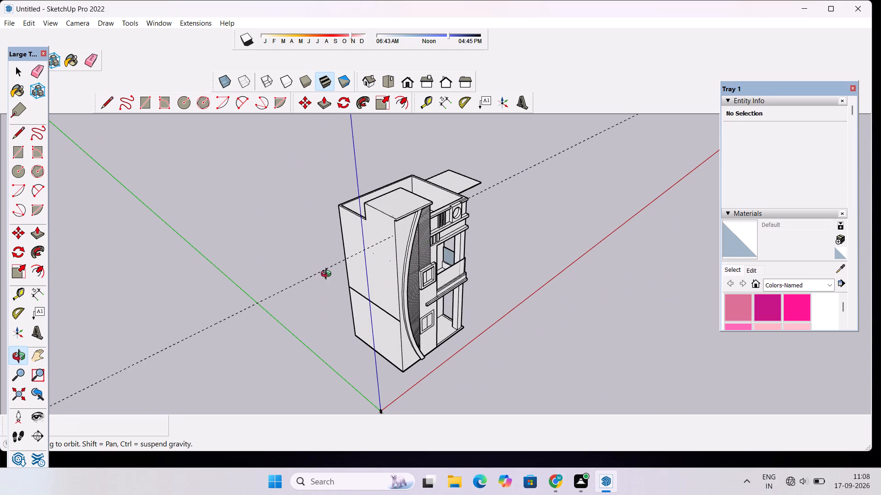
scroll(395, 280, "up", 3)
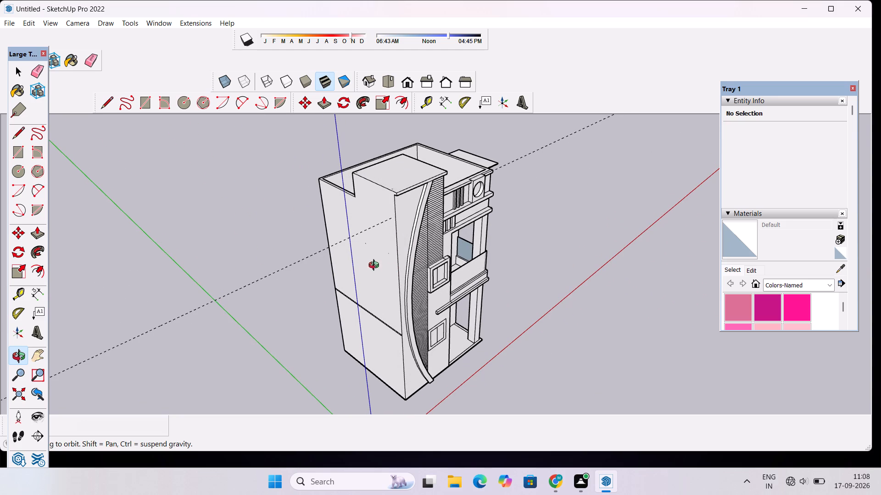
scroll(389, 284, "down", 5)
left_click_drag(496, 283, 396, 284)
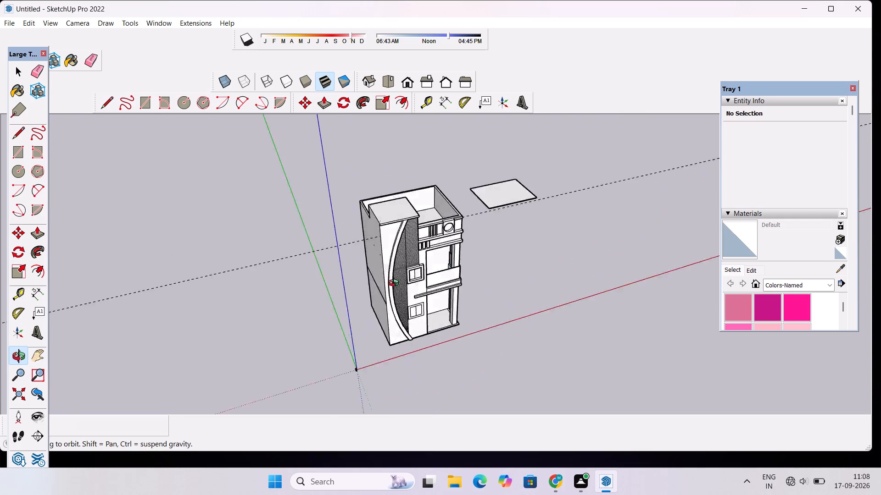
left_click_drag(396, 284, 349, 250)
scroll(345, 246, "up", 4)
left_click_drag(238, 246, 495, 211)
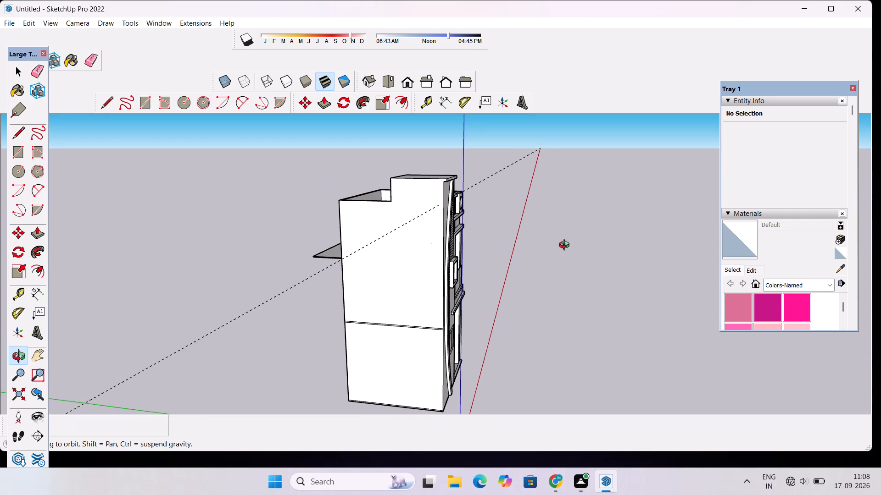
left_click_drag(574, 256, 391, 253)
scroll(366, 250, "down", 5)
left_click_drag(344, 252, 438, 312)
scroll(436, 264, "up", 2)
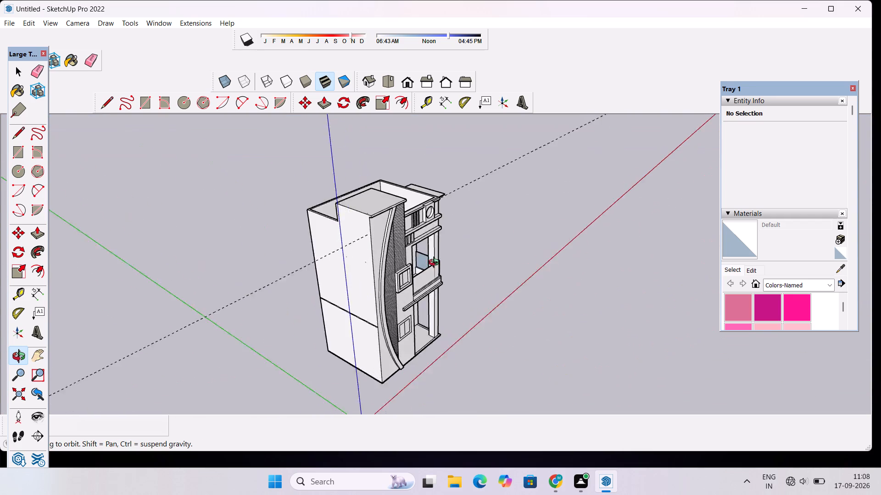
Examine the framed window, balcony opening and projecting ledge up close, and the overall massing from the front and above.
scroll(436, 264, "up", 7)
left_click_drag(469, 272, 413, 277)
scroll(409, 274, "up", 4)
left_click_drag(390, 274, 503, 265)
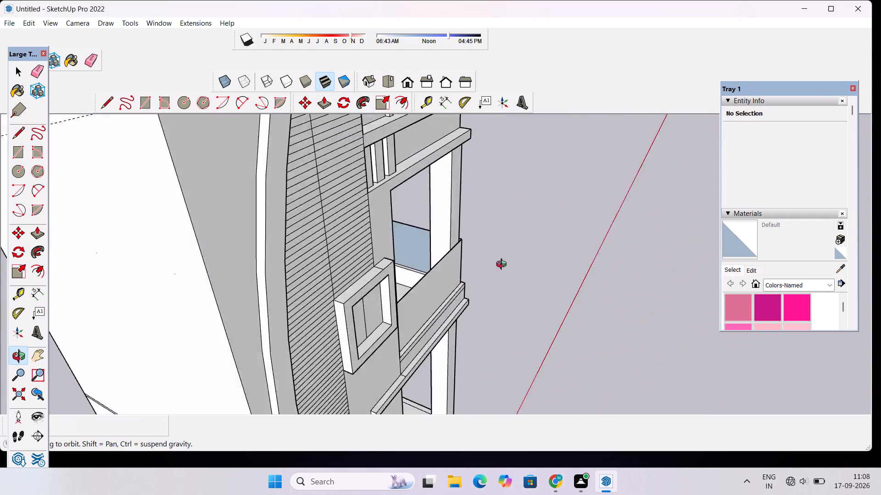
left_click_drag(503, 265, 574, 236)
scroll(580, 239, "down", 3)
left_click_drag(605, 258, 417, 255)
scroll(397, 254, "down", 5)
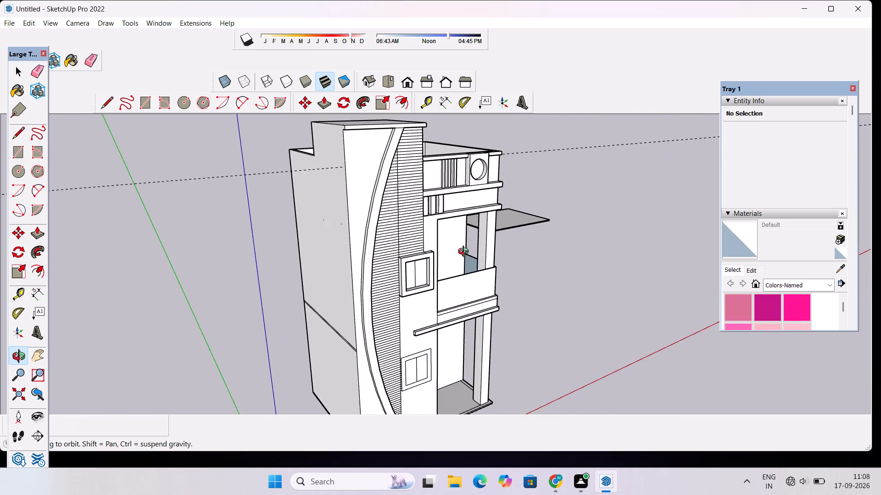
left_click_drag(519, 284, 438, 298)
scroll(429, 291, "down", 4)
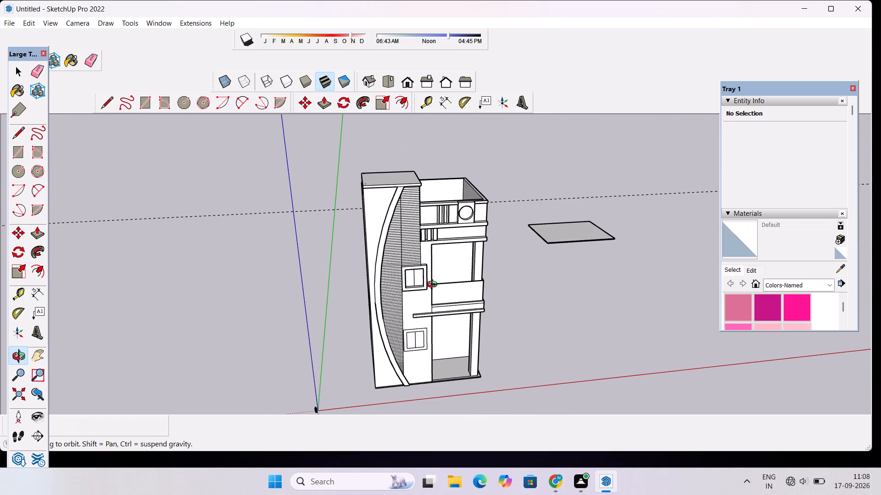
scroll(410, 258, "down", 5)
left_click_drag(383, 256, 546, 310)
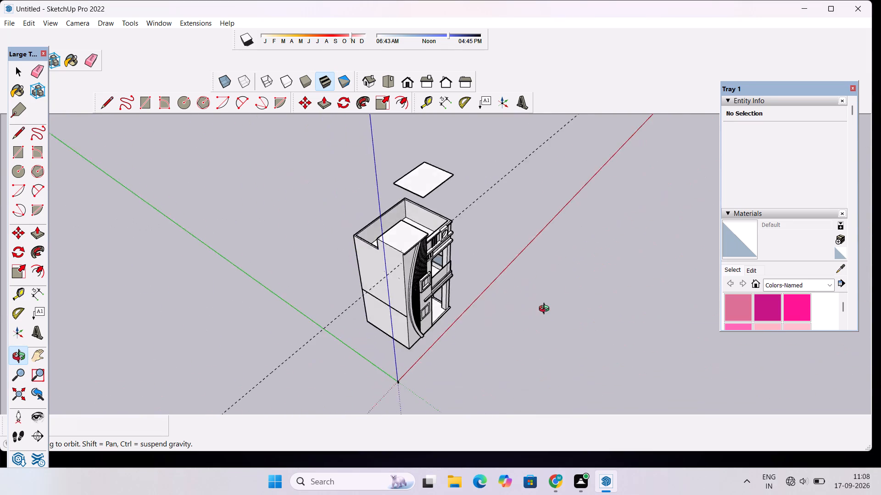
left_click_drag(546, 310, 572, 291)
Examine the mid-facade from the front and side, checking the window frames, balcony parapet, projecting bands and louvred strip beside the curved fin.
scroll(463, 307, "up", 10)
left_click_drag(524, 287, 404, 287)
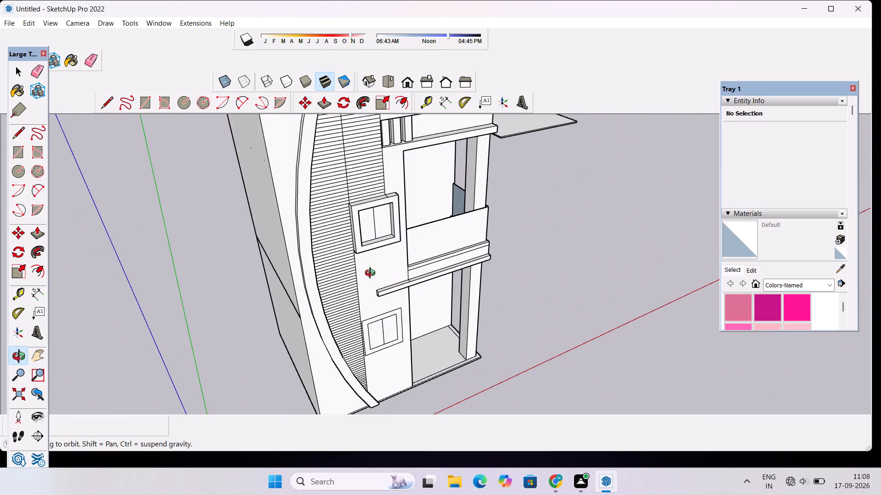
scroll(372, 274, "down", 6)
left_click_drag(333, 286, 468, 211)
scroll(474, 221, "up", 3)
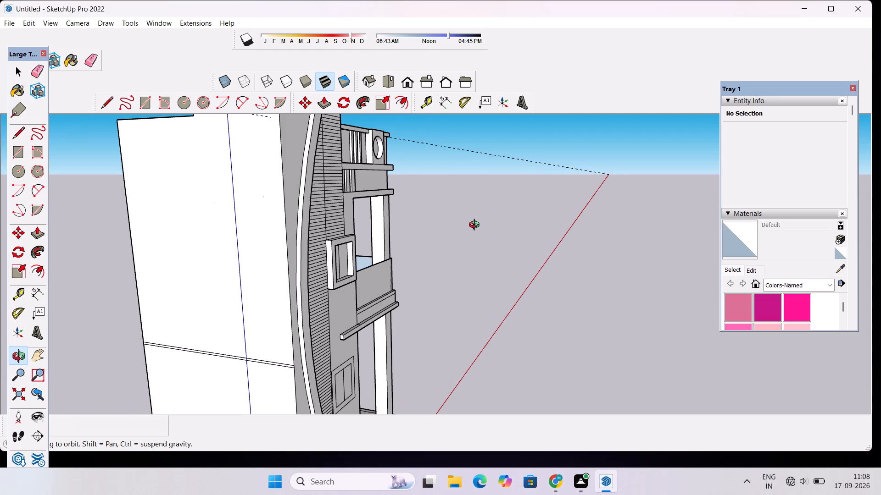
left_click_drag(491, 233, 345, 286)
scroll(423, 269, "up", 4)
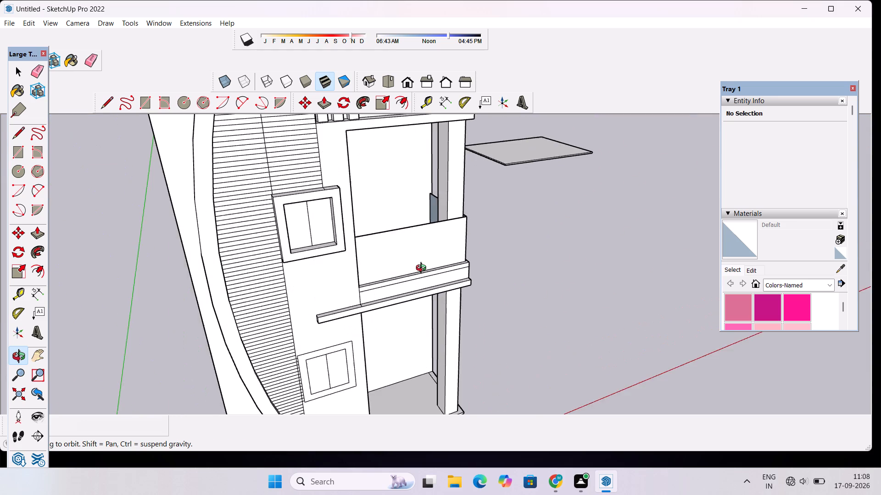
scroll(423, 269, "down", 4)
left_click_drag(257, 296, 383, 276)
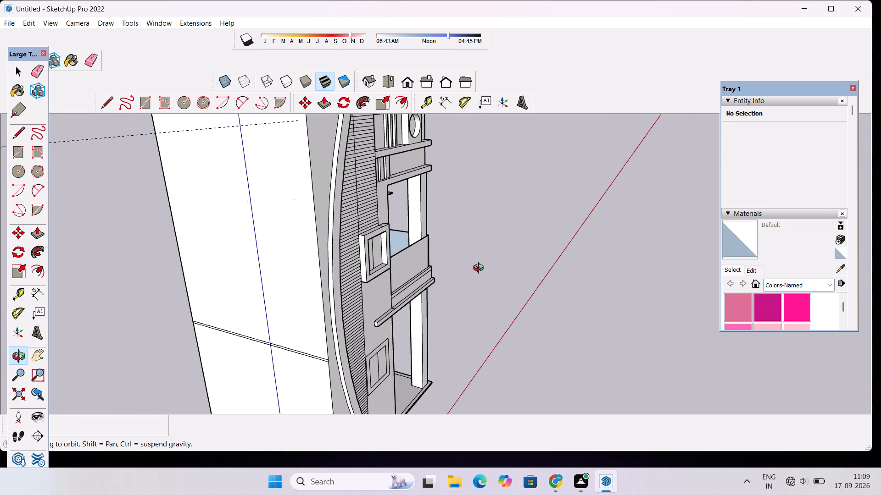
left_click_drag(460, 289, 374, 259)
left_click_drag(313, 290, 398, 276)
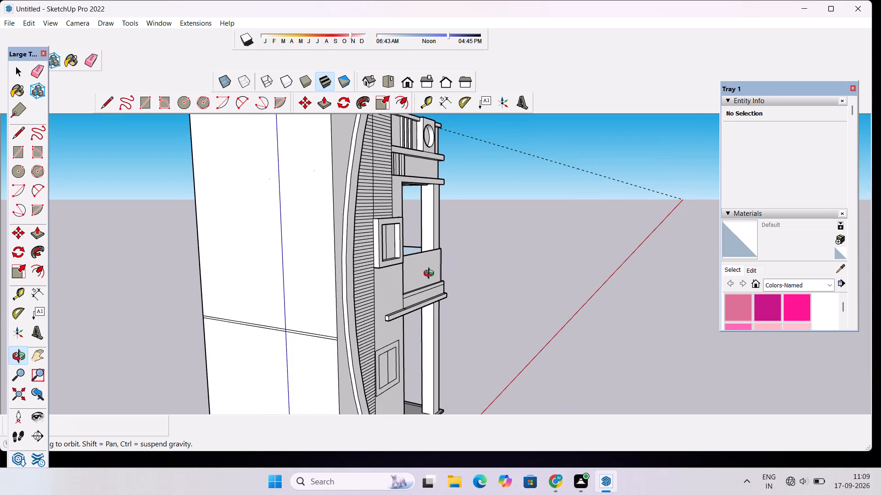
scroll(431, 275, "down", 4)
left_click_drag(451, 272, 388, 284)
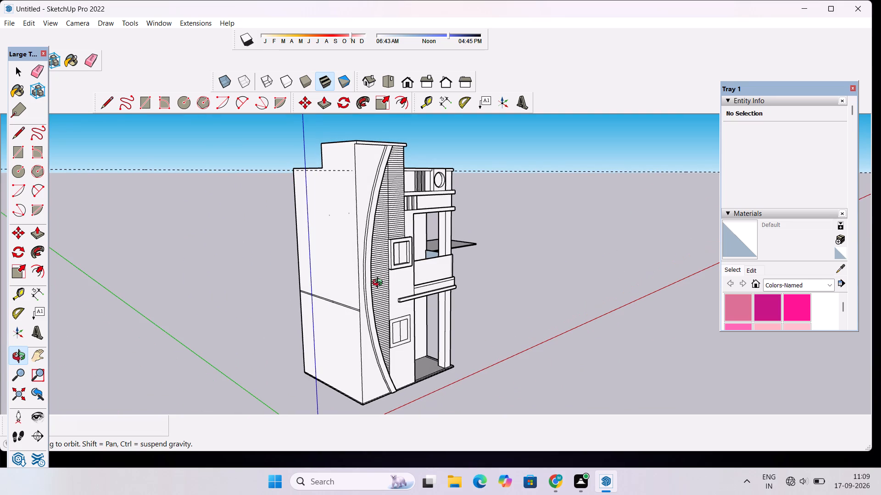
scroll(435, 263, "up", 4)
left_click_drag(490, 253, 428, 267)
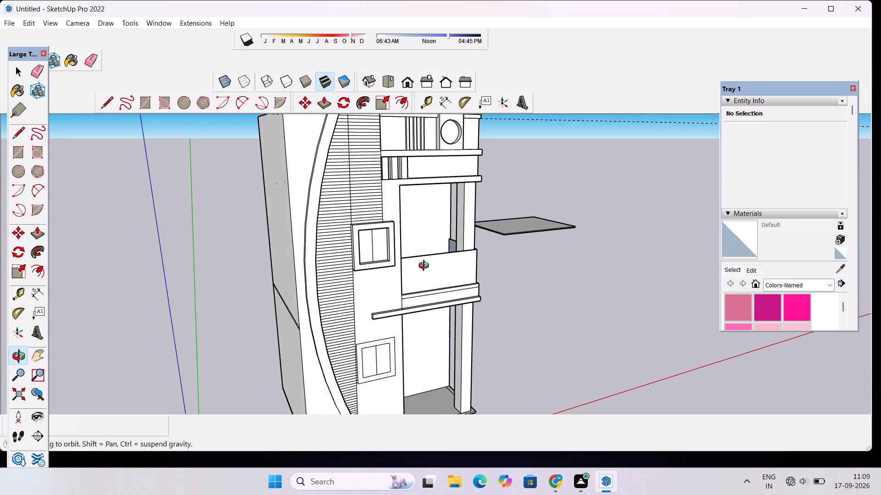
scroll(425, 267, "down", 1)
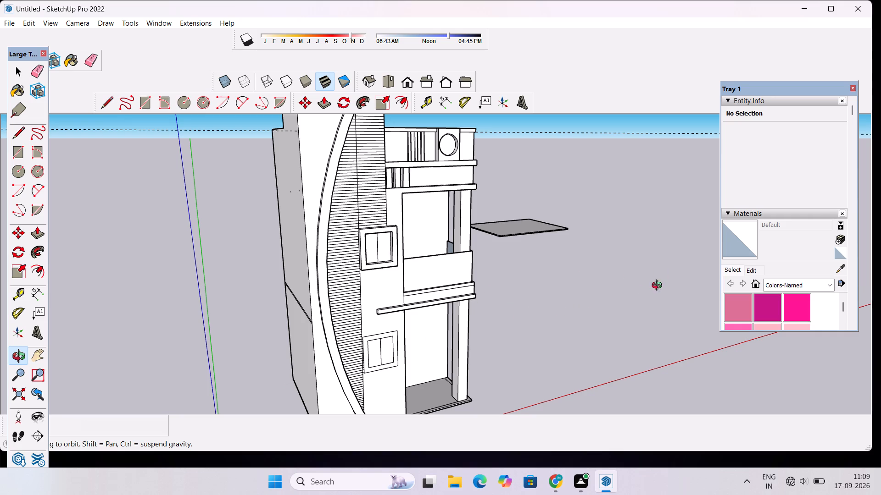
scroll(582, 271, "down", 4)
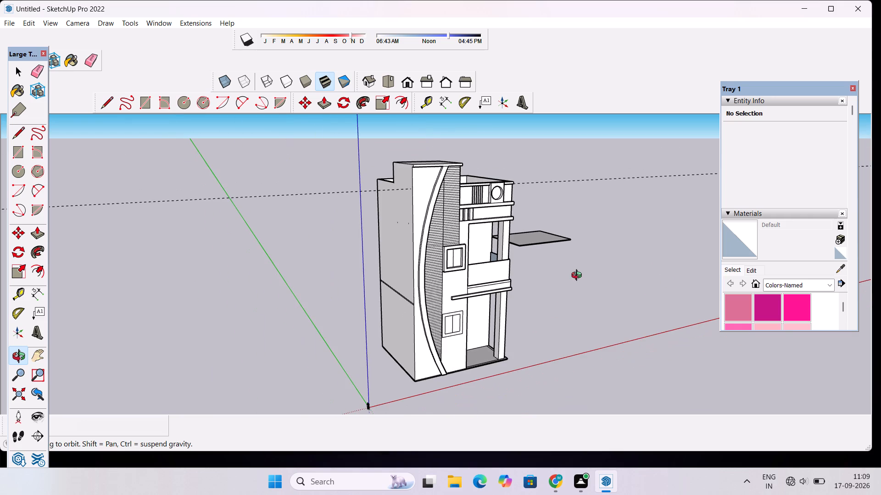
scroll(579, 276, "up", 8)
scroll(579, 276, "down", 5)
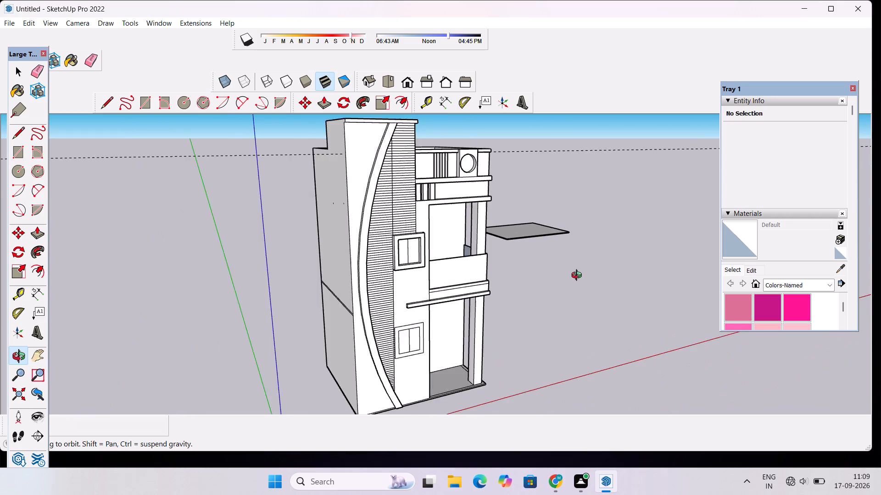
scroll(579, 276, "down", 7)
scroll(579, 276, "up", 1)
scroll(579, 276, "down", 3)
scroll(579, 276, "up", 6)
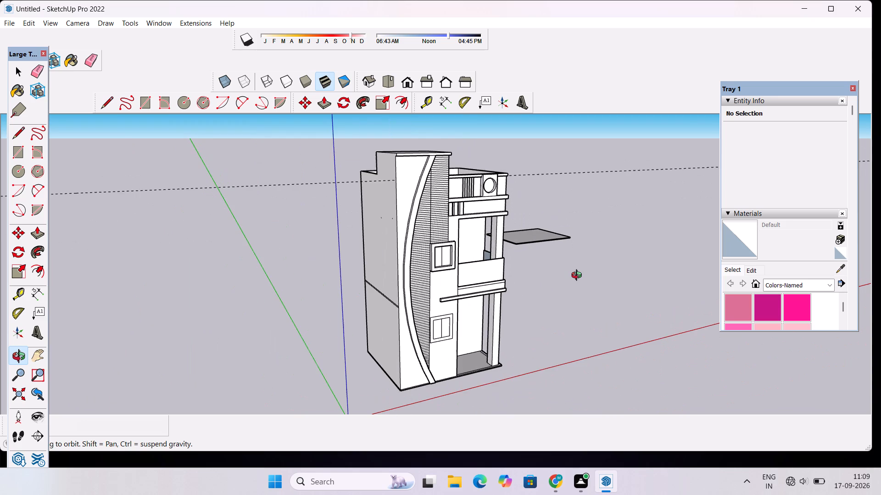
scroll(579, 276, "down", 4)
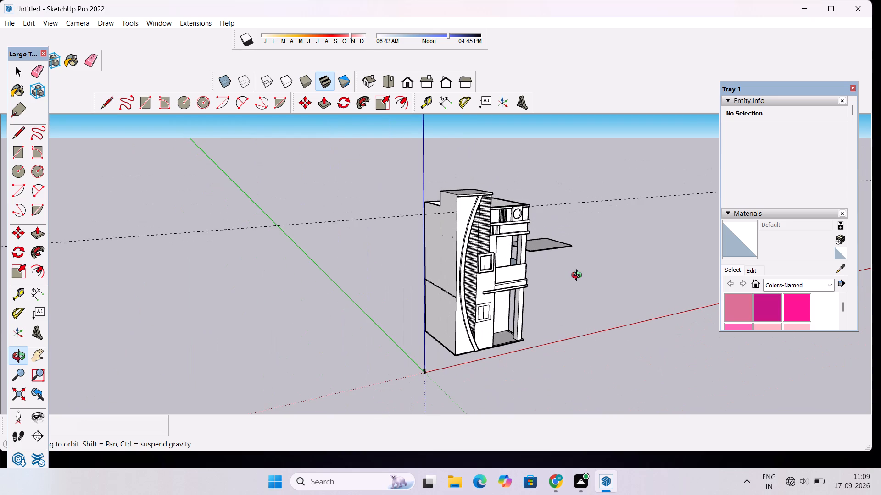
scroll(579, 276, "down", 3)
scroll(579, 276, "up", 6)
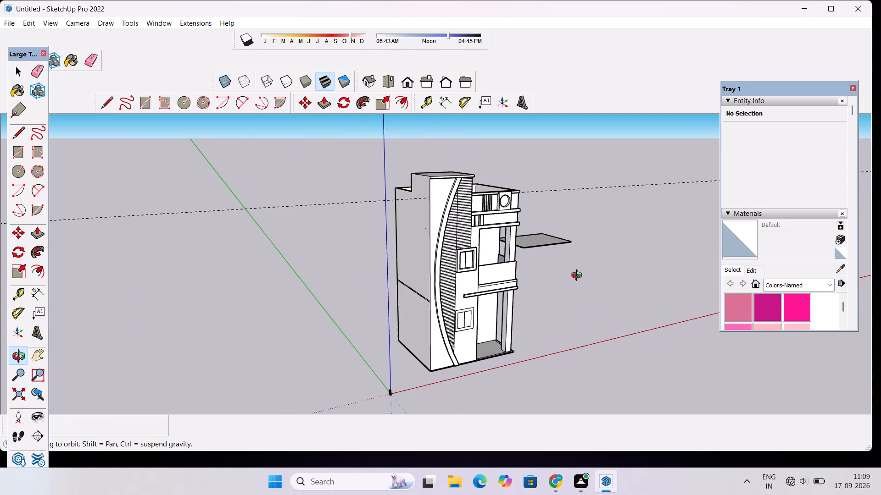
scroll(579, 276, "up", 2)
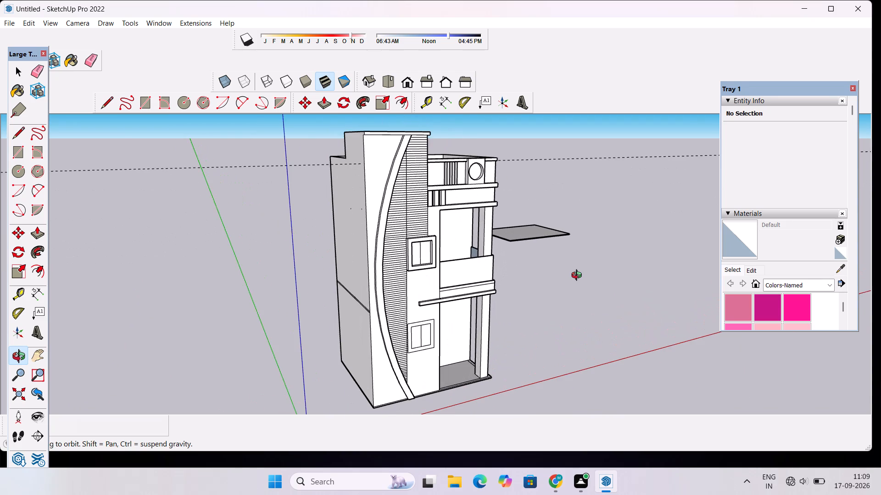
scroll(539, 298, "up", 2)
Examine the open roof terrace and the balcony-side wall from above, and the whole building from the front and near ground level.
left_click_drag(538, 297, 515, 306)
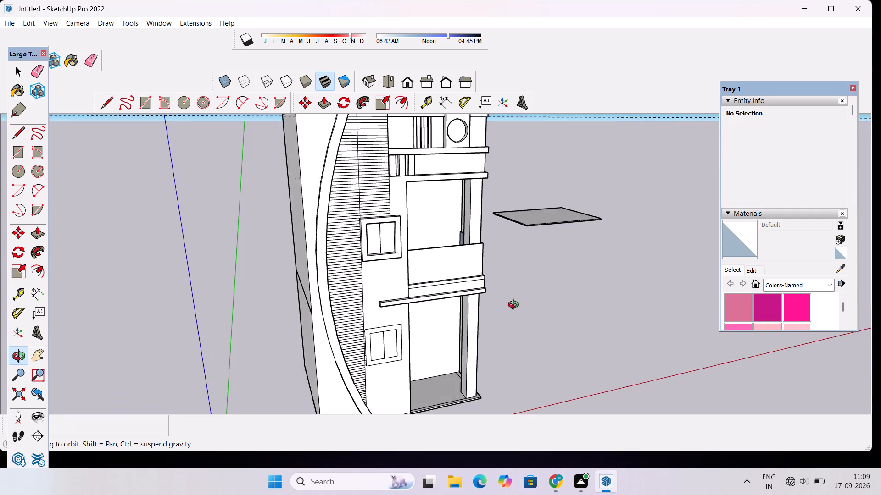
left_click_drag(515, 306, 268, 422)
left_click_drag(631, 251, 406, 255)
left_click(394, 244)
left_click_drag(382, 233, 465, 256)
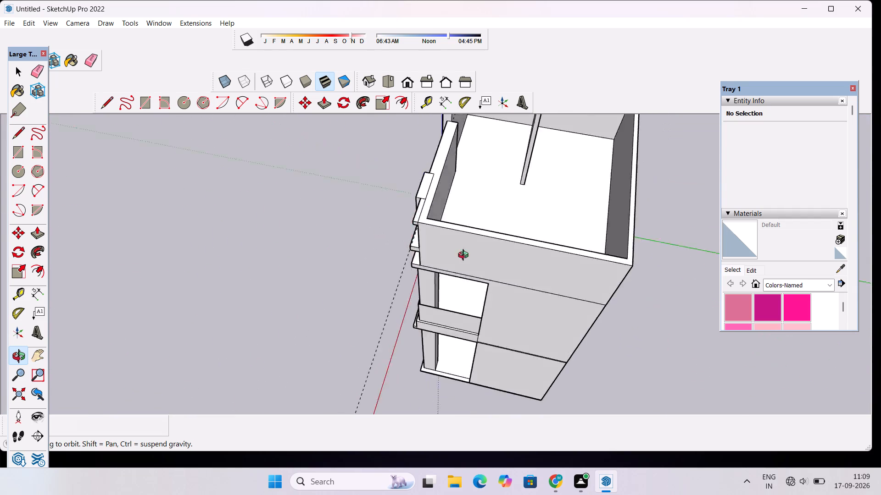
left_click_drag(465, 256, 516, 242)
scroll(521, 240, "down", 5)
scroll(481, 248, "down", 5)
left_click_drag(429, 282, 662, 149)
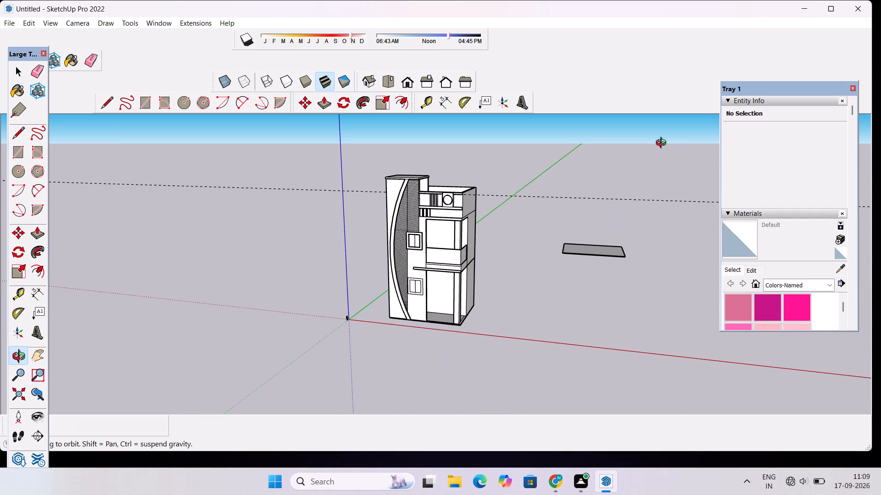
scroll(397, 227, "down", 4)
left_click_drag(380, 231, 548, 193)
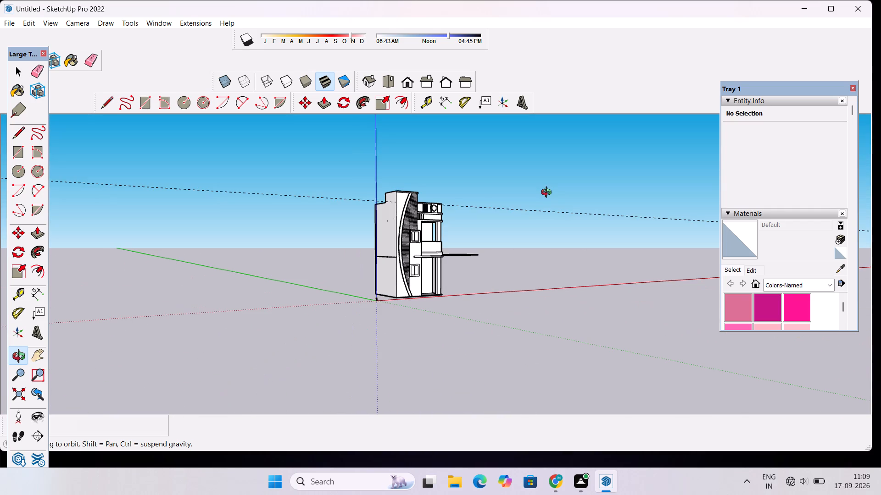
scroll(580, 190, "down", 1)
left_click_drag(580, 190, 568, 208)
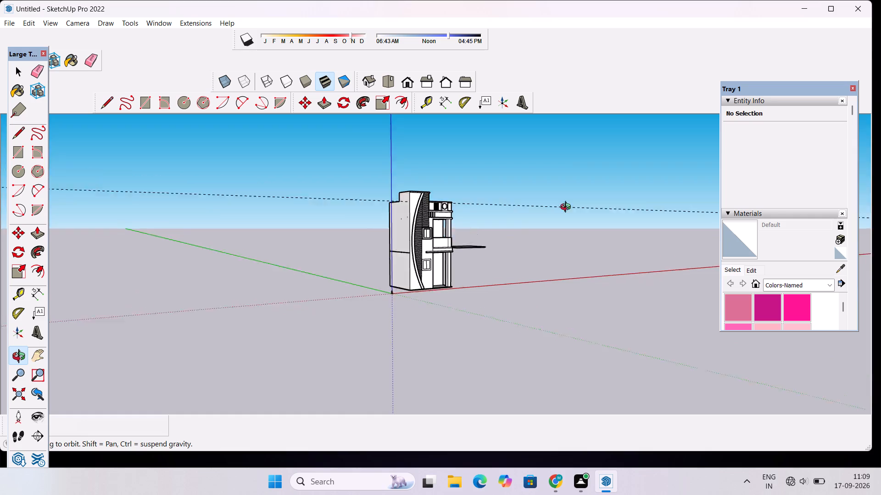
left_click_drag(568, 208, 487, 257)
Examine the upper facade from the front and above, including the parapet, round-recess panel, vertical strips and top of the curved fin.
scroll(456, 217, "up", 5)
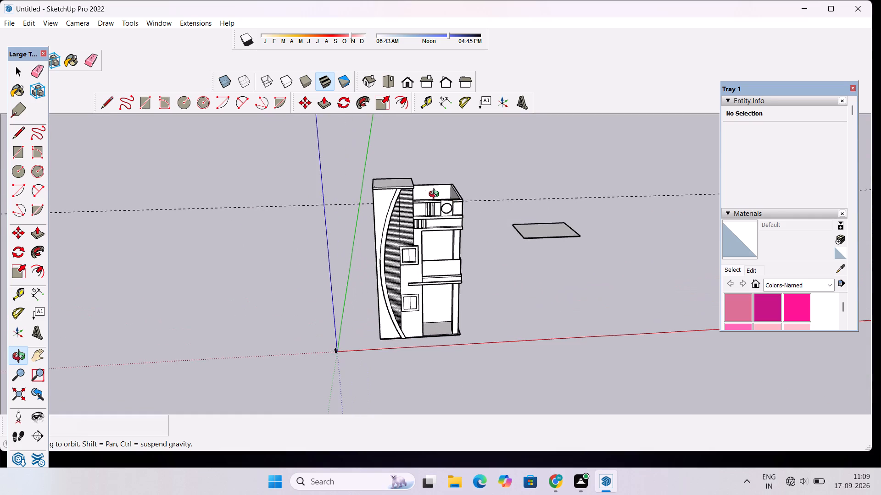
scroll(436, 195, "up", 6)
left_click_drag(336, 219, 441, 182)
left_click_drag(493, 205, 493, 209)
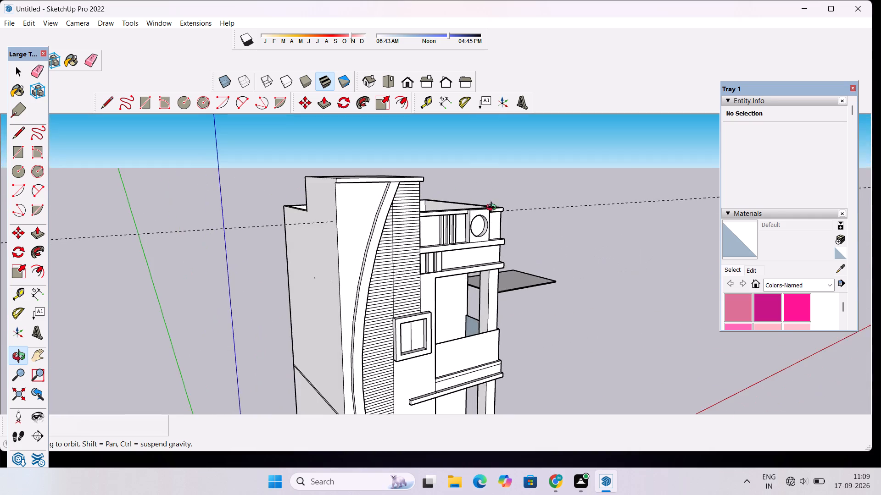
left_click_drag(493, 209, 439, 232)
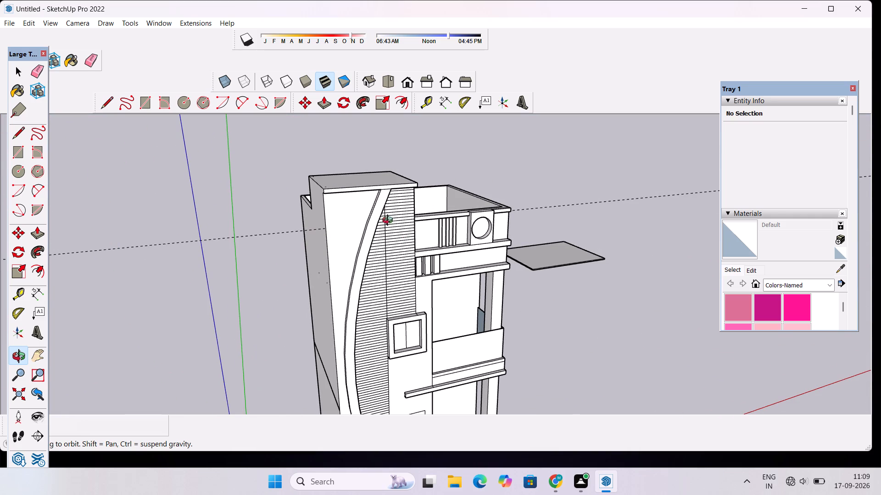
left_click_drag(327, 237, 333, 236)
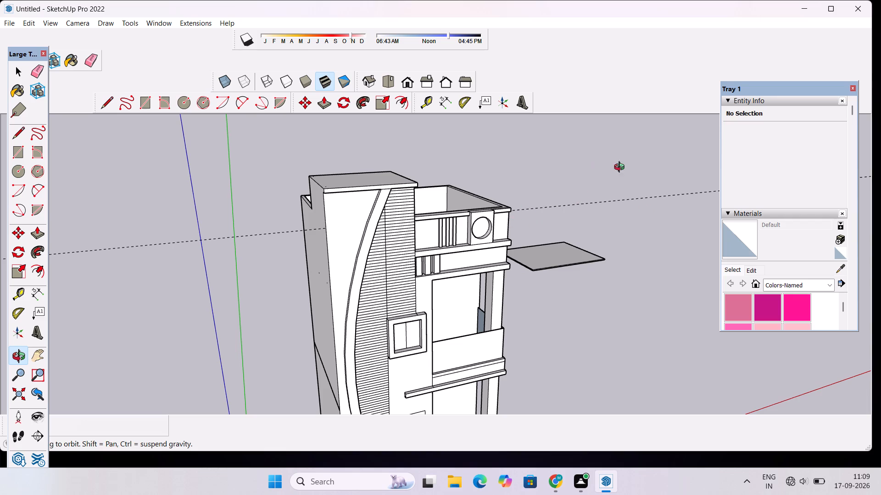
left_click_drag(634, 200, 552, 219)
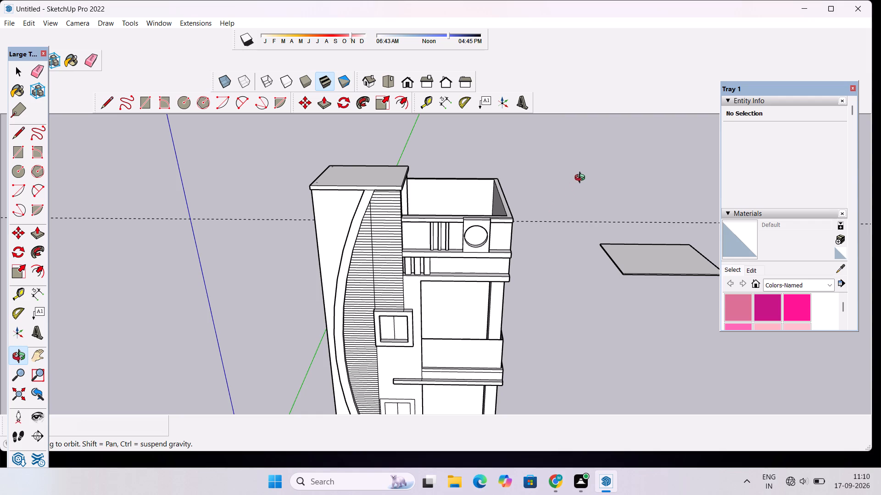
scroll(552, 195, "down", 9)
left_click_drag(592, 215, 502, 216)
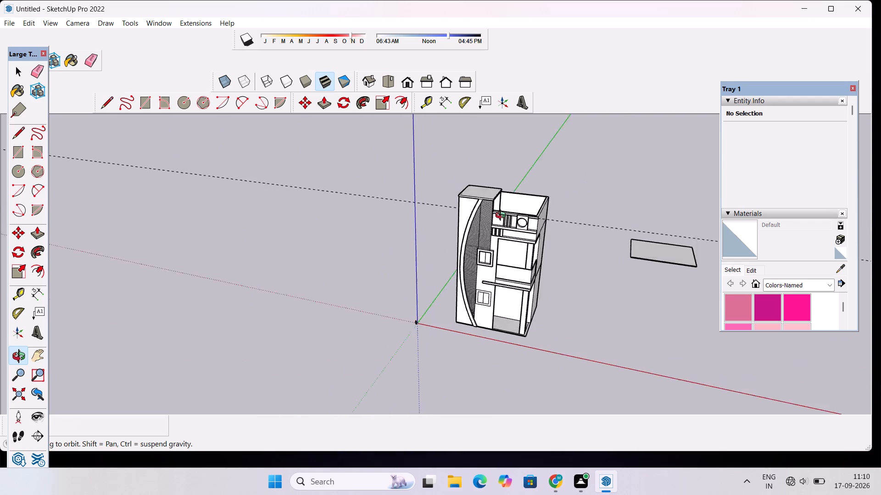
Examine the whole building from near ground level and above, comparing the curved-fin side, front facade and open roof terrace.
left_click_drag(502, 216, 502, 216)
scroll(492, 208, "up", 2)
left_click_drag(408, 224, 620, 121)
left_click_drag(643, 156, 636, 174)
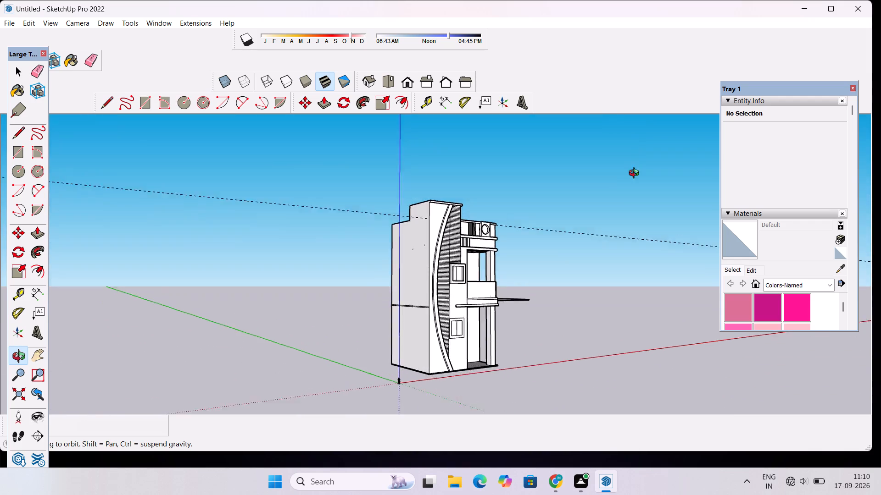
left_click_drag(636, 174, 463, 191)
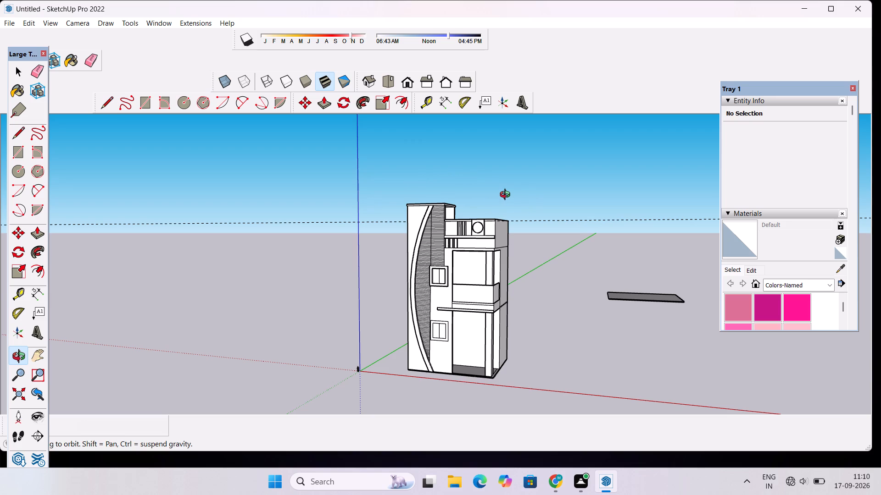
scroll(507, 196, "down", 10)
left_click_drag(401, 214, 463, 331)
scroll(481, 213, "up", 11)
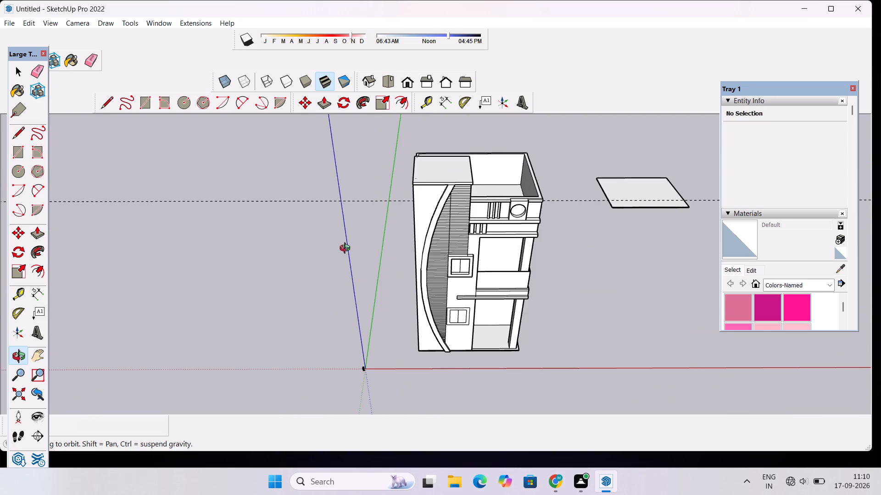
left_click_drag(347, 250, 475, 187)
scroll(488, 174, "down", 4)
left_click_drag(562, 195, 385, 259, "shift")
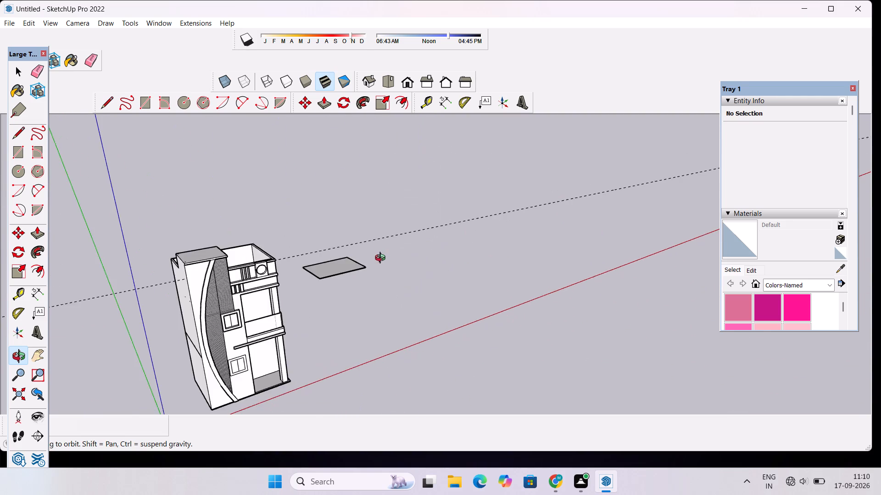
Examine the front elevation from a distance and near ground level, checking the overall proportions of the tower and balcony bays.
scroll(383, 247, "up", 4)
scroll(389, 230, "down", 15)
left_click_drag(459, 301, 331, 249)
scroll(310, 227, "up", 4)
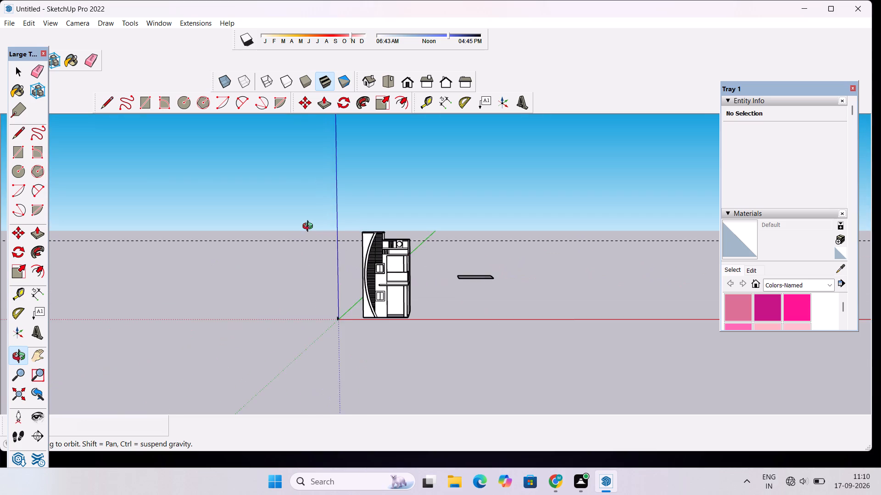
scroll(310, 227, "up", 4)
scroll(310, 227, "down", 4)
left_click_drag(311, 228, 380, 279)
scroll(314, 284, "up", 7)
left_click_drag(354, 285, 320, 238)
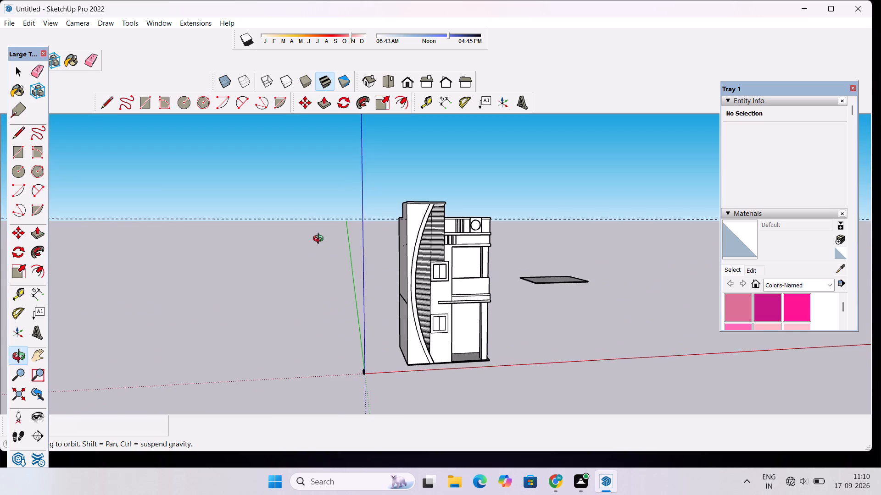
scroll(320, 247, "up", 4)
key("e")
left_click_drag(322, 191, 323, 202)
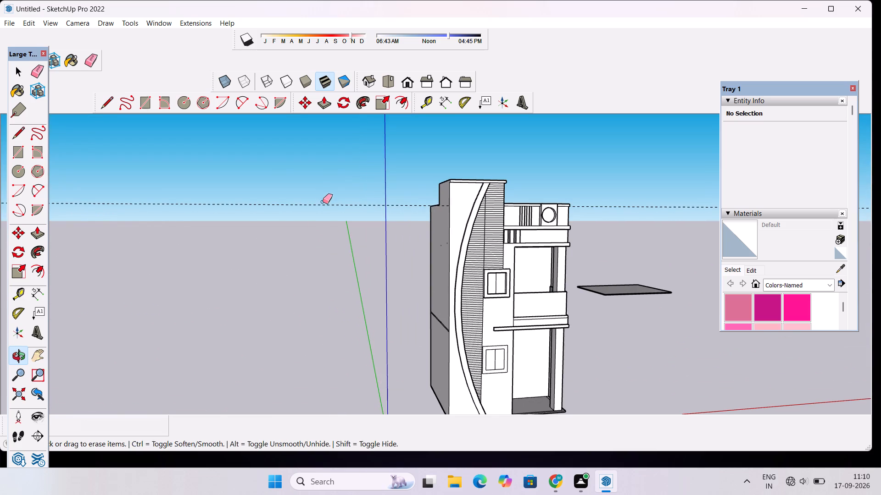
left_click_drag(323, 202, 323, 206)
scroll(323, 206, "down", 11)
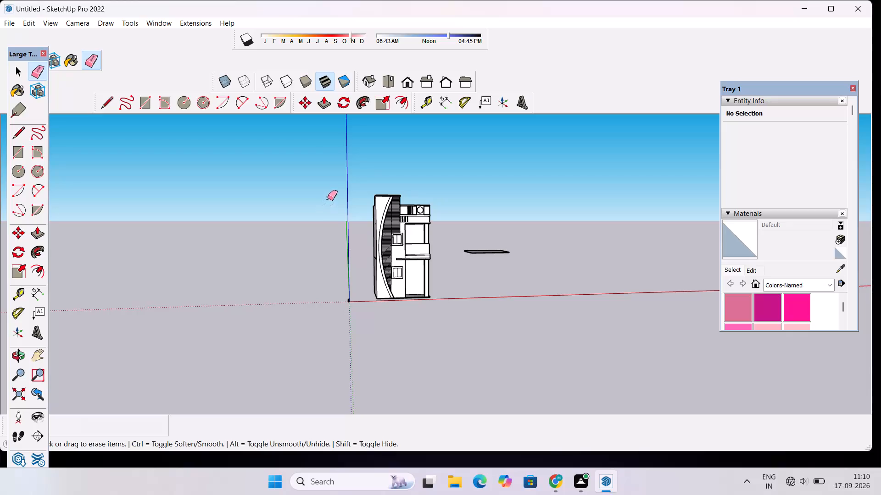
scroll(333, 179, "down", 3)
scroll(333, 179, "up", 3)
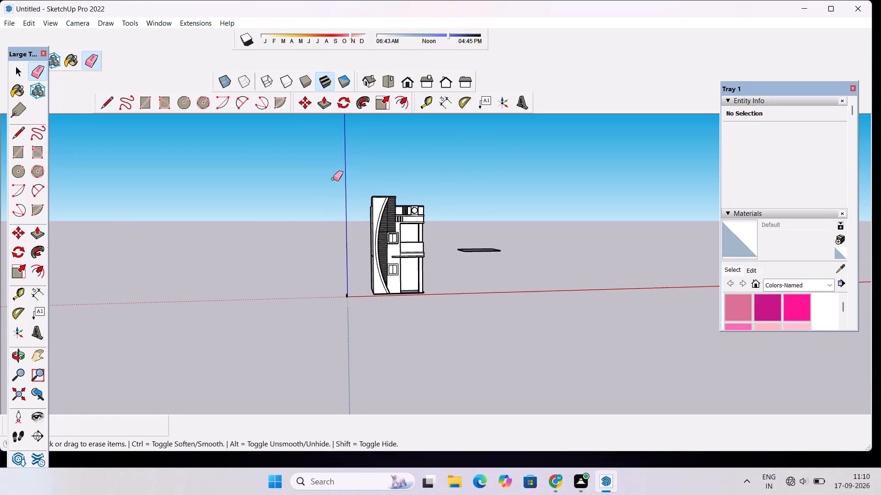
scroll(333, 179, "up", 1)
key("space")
Examine the roof slab, terrace and plain side wall beside the curved fin from above, along with the front facade.
type("o")
left_click_drag(345, 159, 335, 244)
scroll(385, 220, "up", 10)
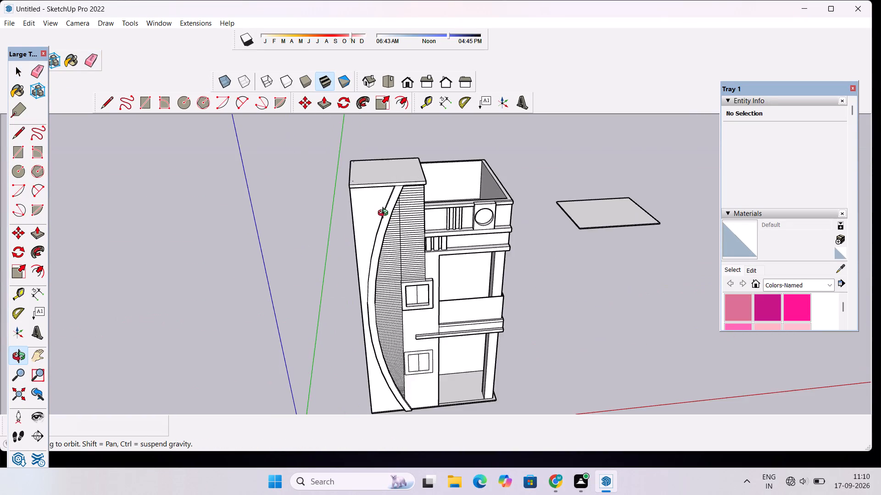
left_click_drag(222, 284, 420, 268)
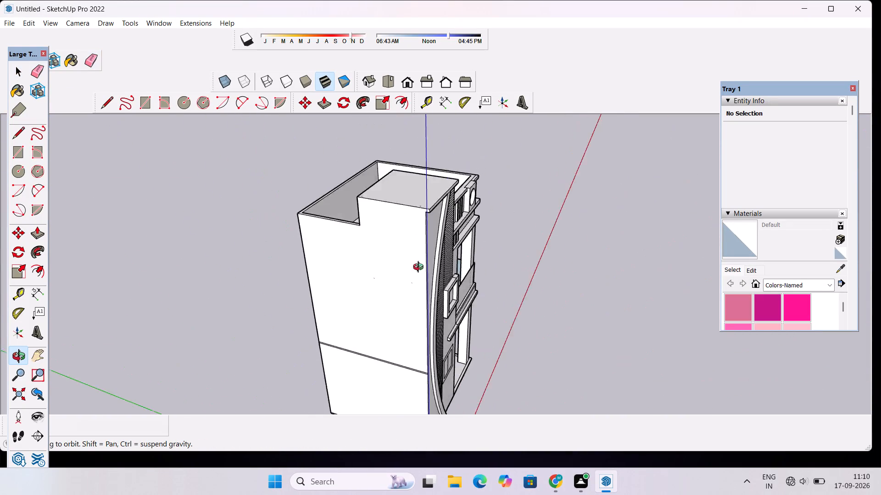
left_click_drag(420, 268, 419, 261)
scroll(471, 249, "up", 4)
left_click_drag(490, 256, 383, 277, "shift")
scroll(381, 271, "down", 10)
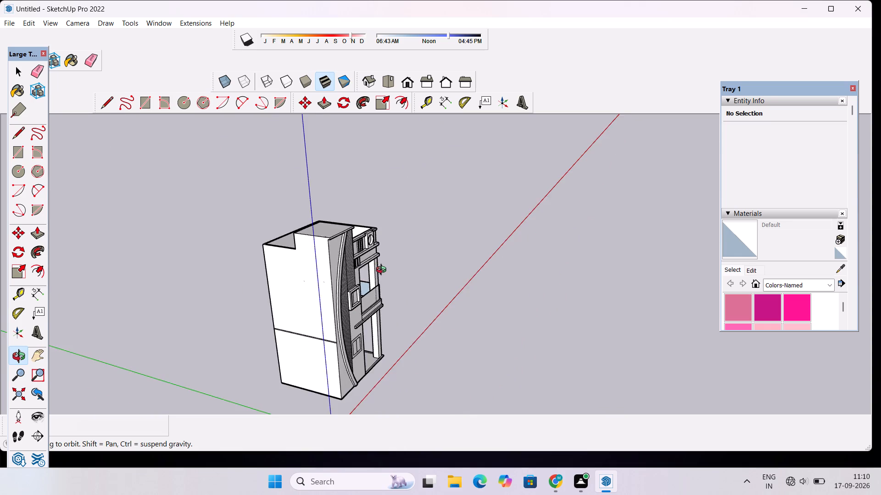
left_click_drag(392, 287, 329, 294)
left_click_drag(390, 294, 336, 307)
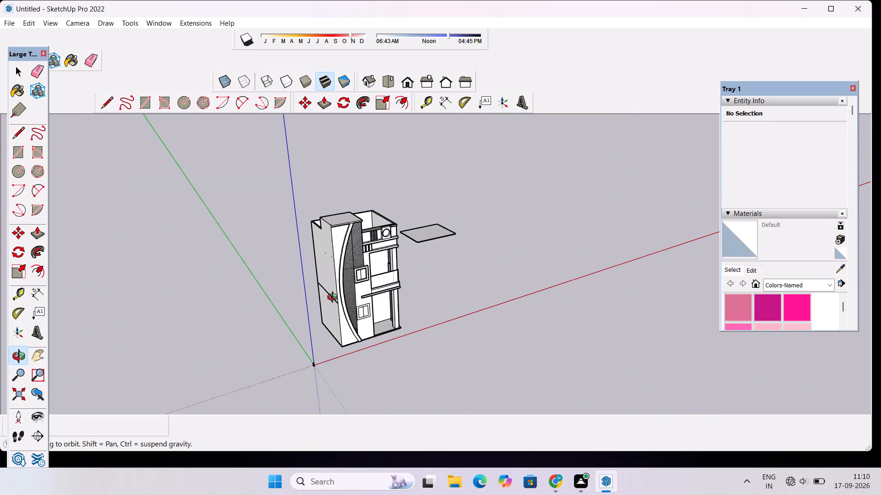
Examine the building from all around, including the plain walls, roof terrace partitions, window frames and corner balcony openings.
scroll(193, 279, "down", 2)
left_click_drag(295, 285, 546, 315)
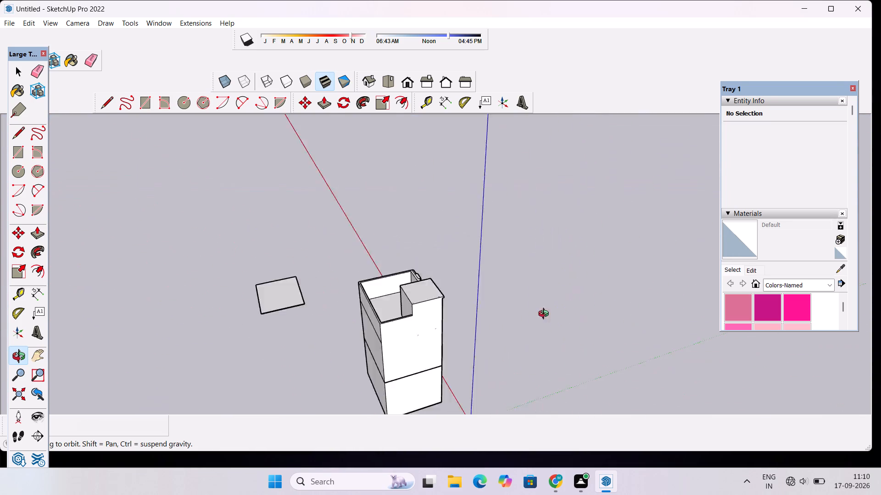
left_click_drag(546, 315, 152, 269)
scroll(412, 265, "up", 10)
left_click_drag(261, 278, 451, 292)
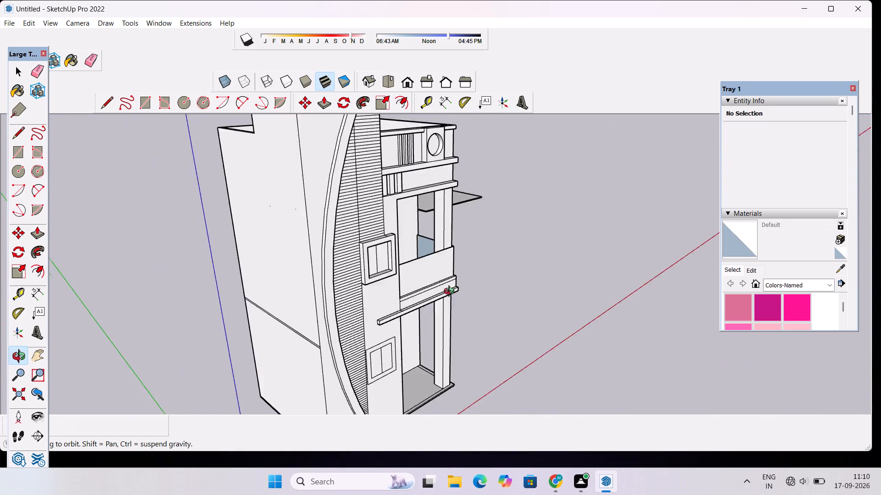
left_click_drag(451, 292, 168, 332)
left_click_drag(480, 232, 179, 276)
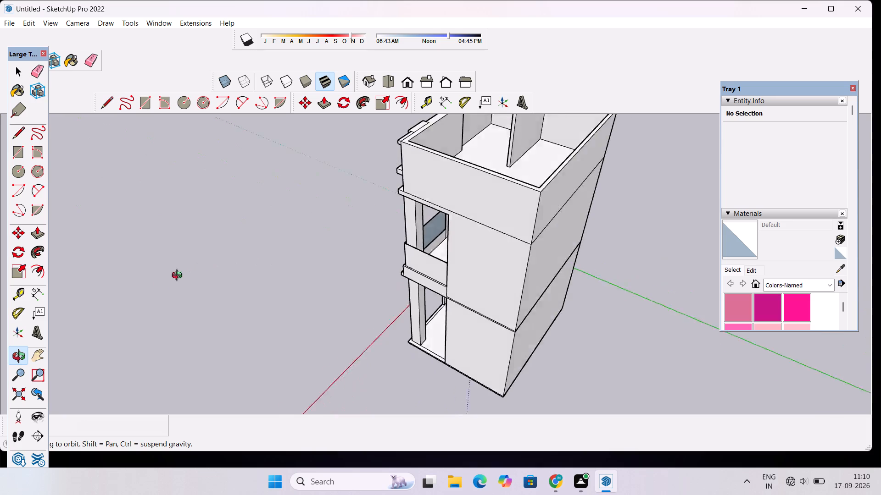
left_click_drag(179, 276, 461, 218)
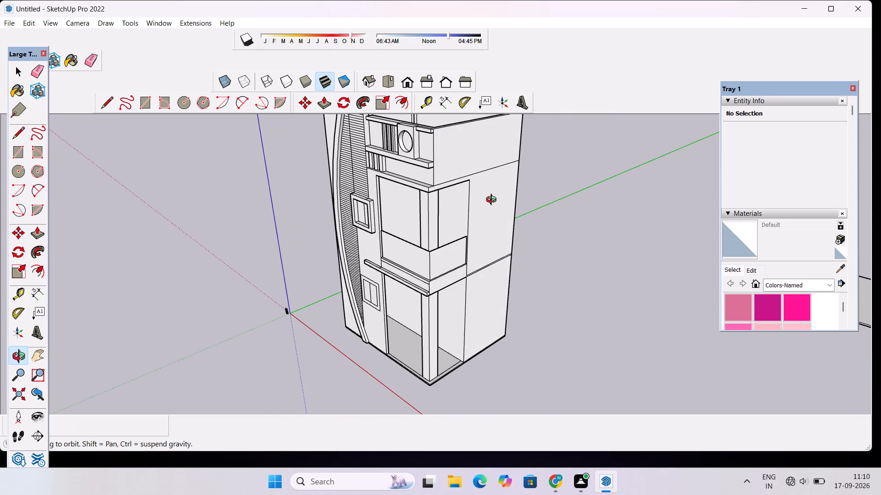
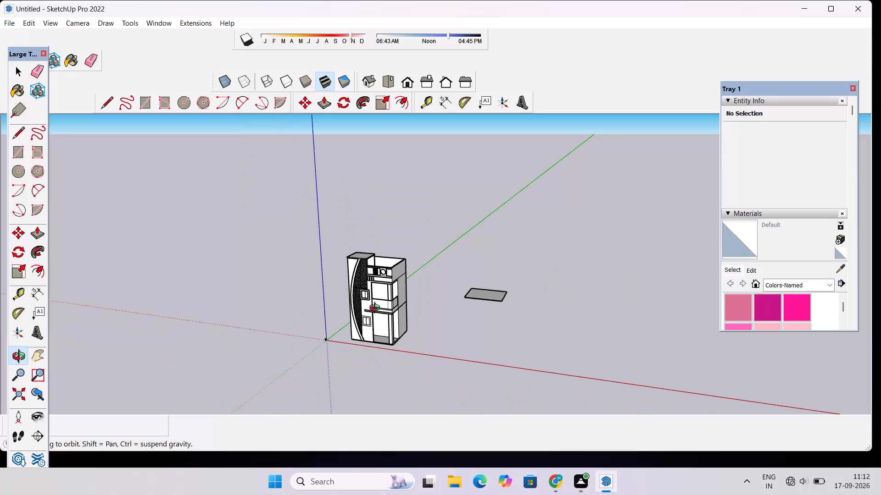
Examine the building from the front, below and above, checking the base, curved fin and balcony bays.
left_click_drag(387, 323, 436, 309)
scroll(387, 321, "up", 4)
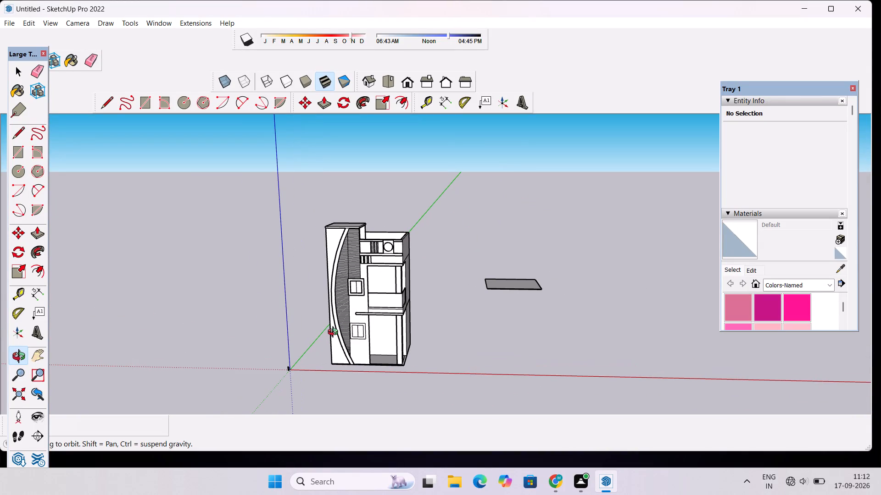
scroll(334, 331, "down", 4)
scroll(348, 336, "up", 4)
left_click_drag(349, 339, 362, 295)
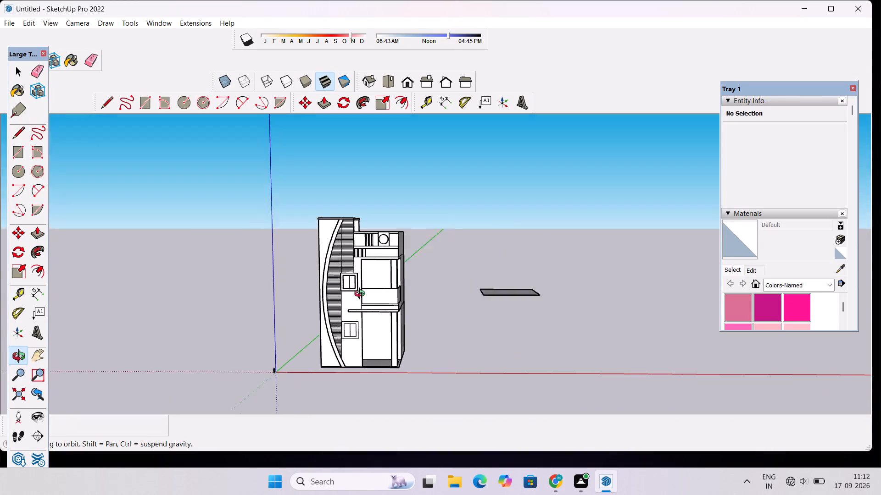
left_click_drag(362, 295, 379, 222)
left_click_drag(405, 300, 393, 329)
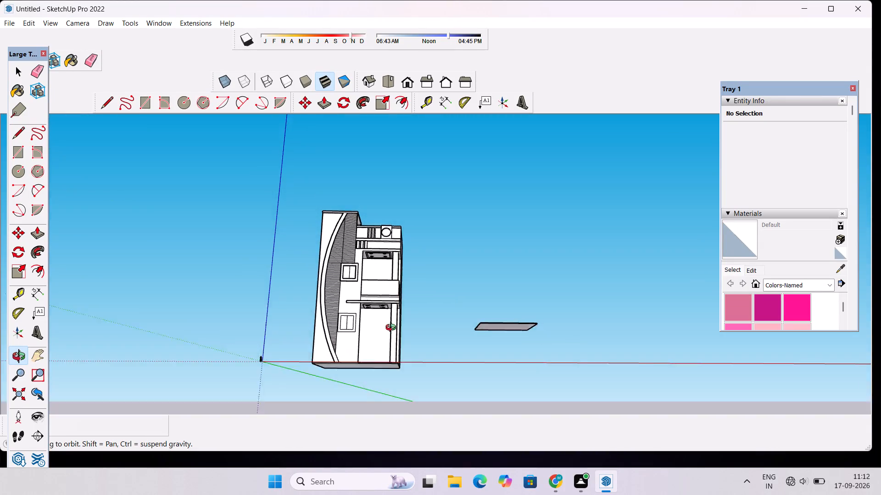
left_click_drag(393, 329, 389, 349)
scroll(393, 319, "up", 3)
scroll(393, 319, "down", 4)
left_click_drag(394, 317, 393, 336)
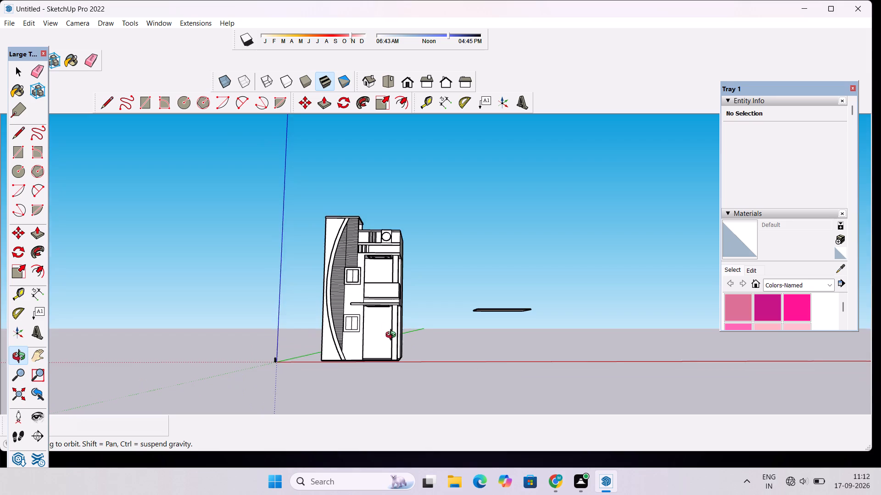
left_click_drag(393, 336, 362, 376)
scroll(310, 360, "up", 1)
scroll(310, 359, "down", 3)
left_click_drag(310, 359, 368, 388)
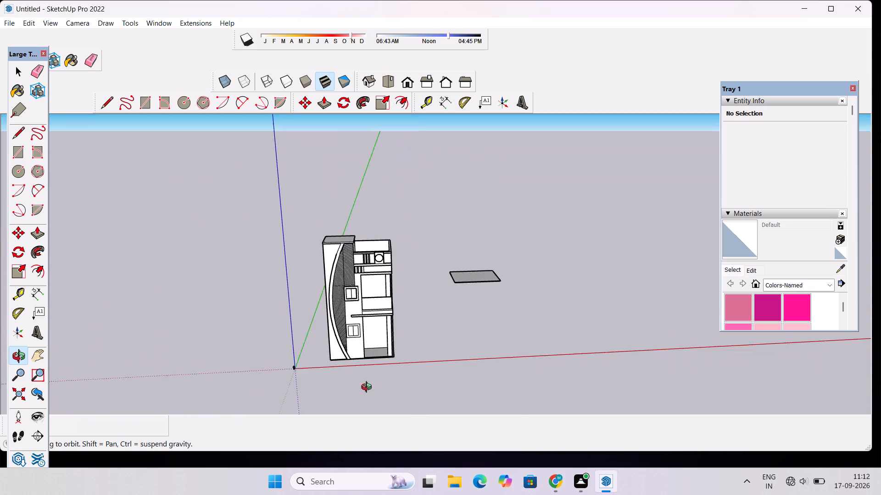
left_click_drag(368, 388, 399, 396)
scroll(357, 389, "up", 7)
scroll(346, 379, "down", 3)
left_click_drag(346, 379, 362, 352, "shift")
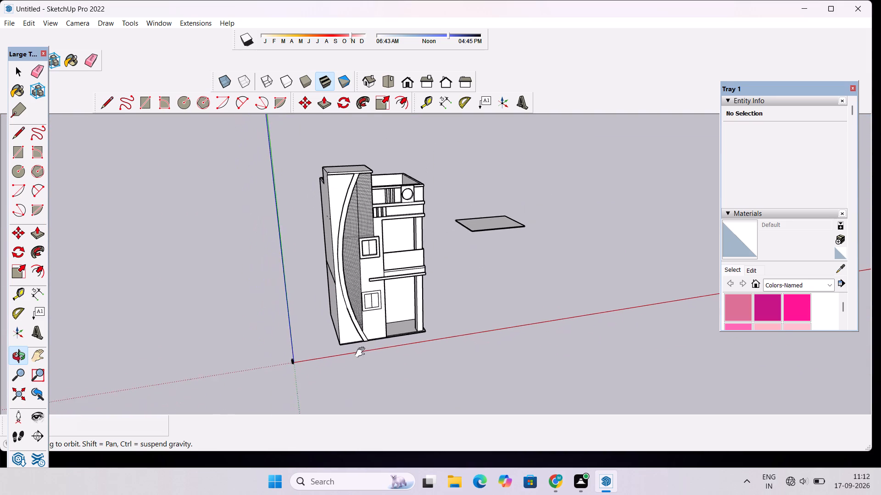
Push/Pull the thin front face of the ground-level base slab outward by 2' 3".
scroll(356, 363, "up", 7)
left_click_drag(363, 348, 346, 384)
scroll(338, 323, "up", 9)
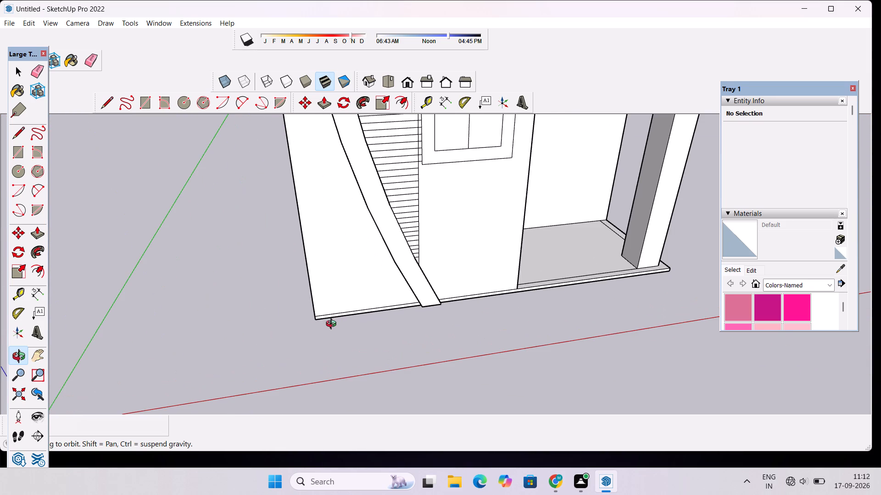
scroll(312, 331, "up", 2)
left_click_drag(336, 346, 321, 360)
scroll(317, 346, "up", 8)
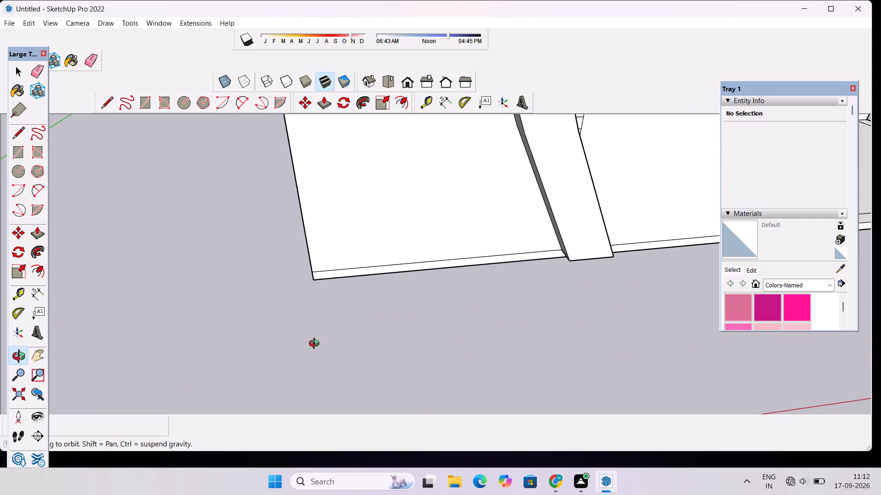
scroll(316, 336, "up", 3)
scroll(316, 336, "down", 1)
key("p")
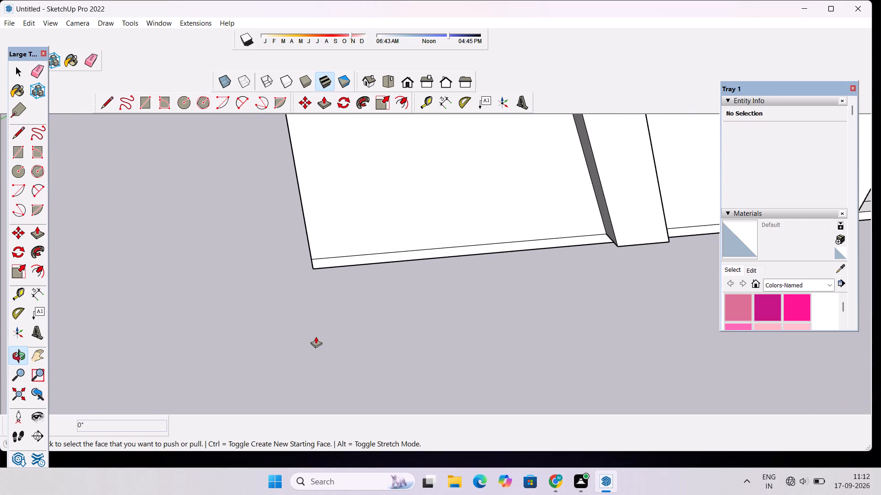
left_click(363, 260)
scroll(367, 275, "down", 9)
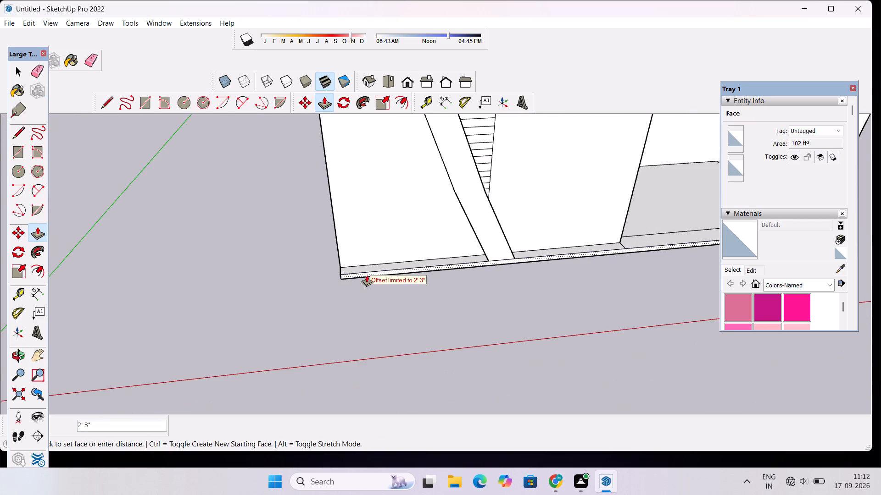
left_click(367, 275)
Pull the base slab's front face further outward by about 6' 7" to form a ledge along the facade.
left_click(366, 273)
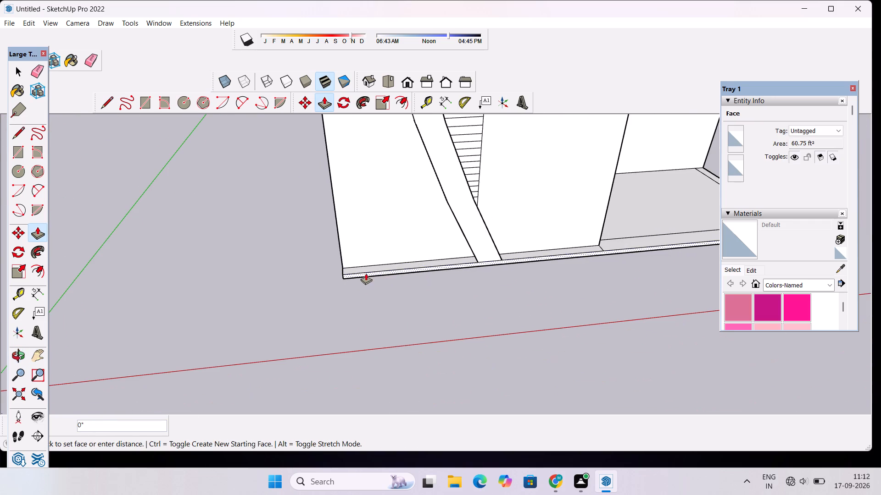
scroll(364, 288, "down", 6)
scroll(364, 288, "up", 1)
scroll(360, 284, "down", 3)
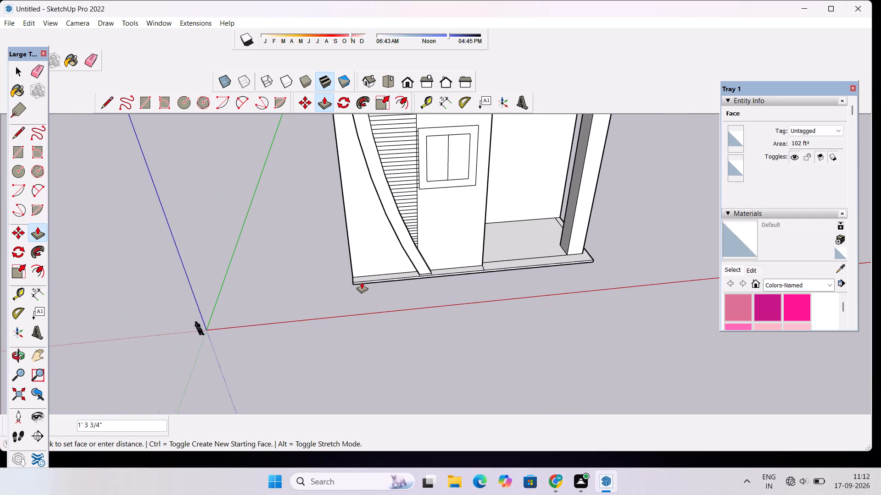
scroll(362, 286, "up", 7)
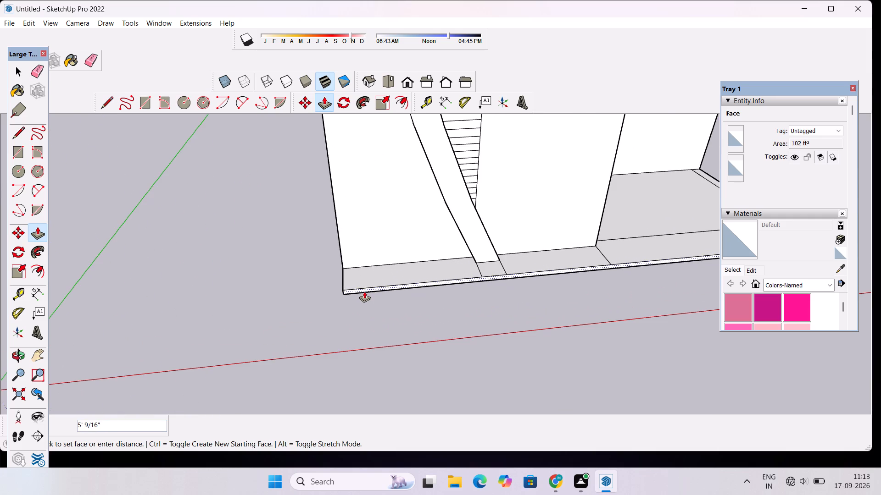
scroll(365, 291, "down", 5)
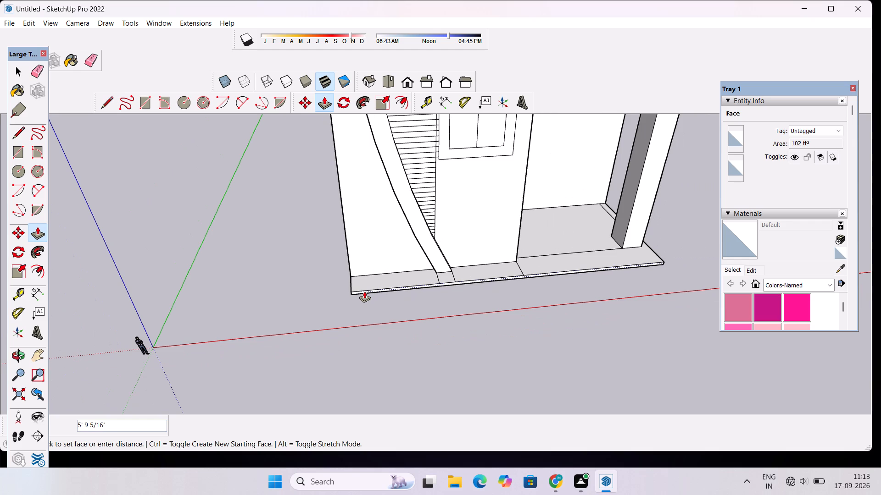
scroll(364, 291, "up", 1)
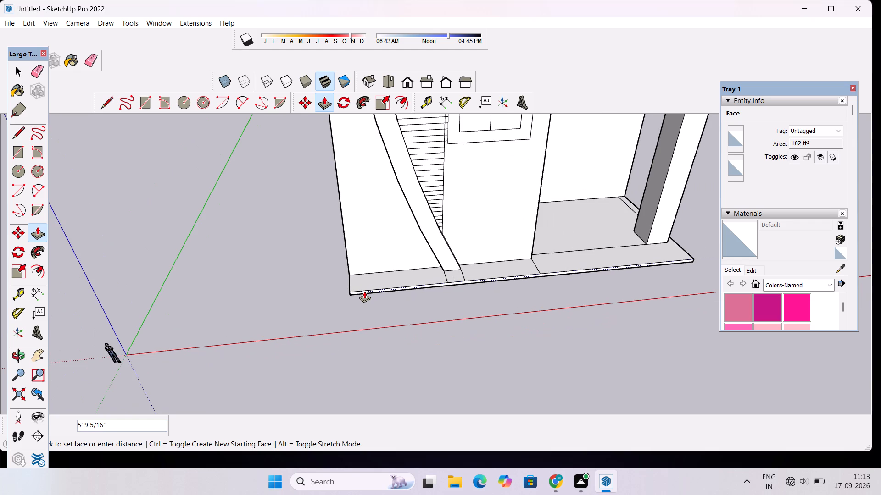
scroll(369, 283, "up", 2)
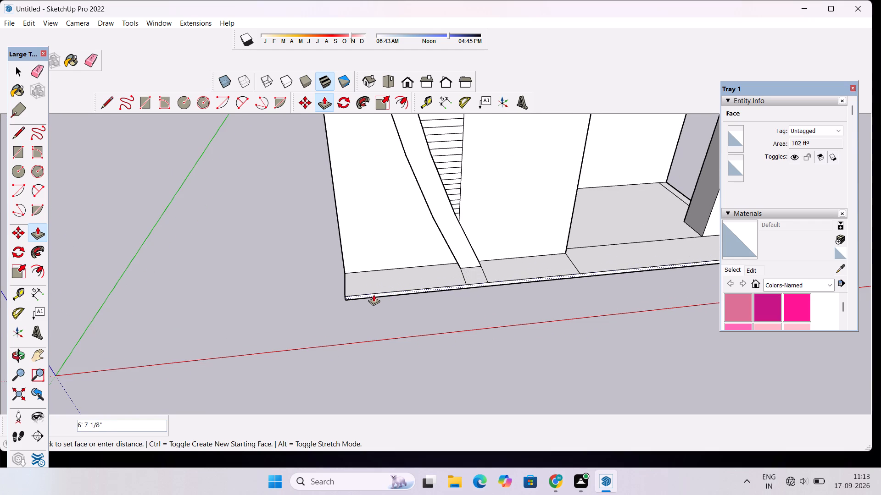
left_click(374, 294)
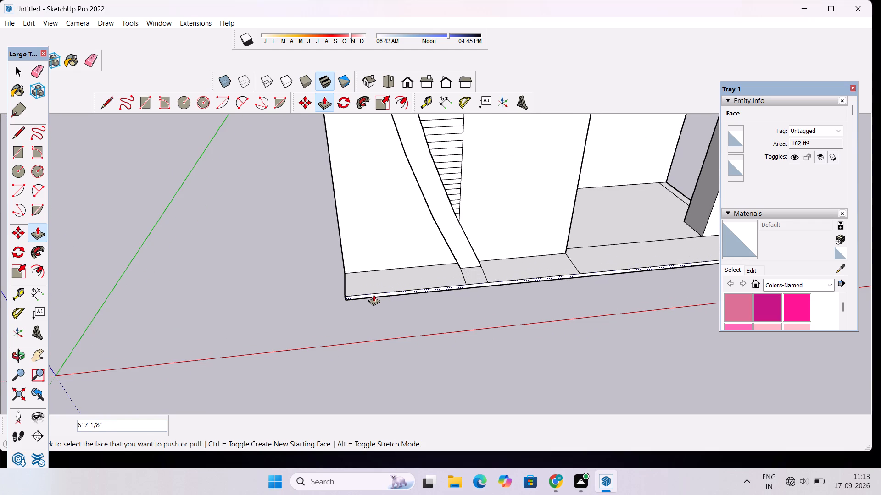
Examine the extended base slab in front of the curved fin, ground-floor window and balcony bay.
scroll(374, 294, "up", 2)
key("o")
left_click_drag(505, 275, 472, 275)
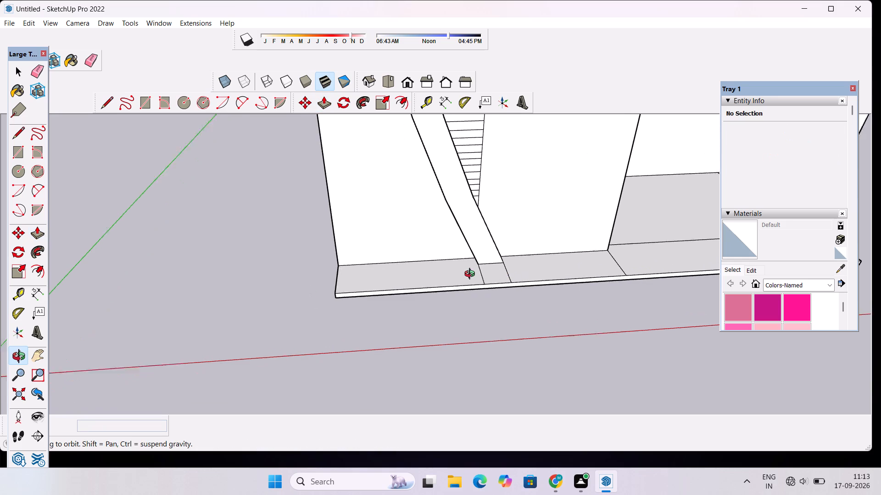
left_click_drag(472, 275, 471, 275)
scroll(471, 275, "down", 5)
left_click_drag(488, 330, 494, 320)
scroll(502, 301, "down", 5)
left_click_drag(557, 272, 408, 313, "shift")
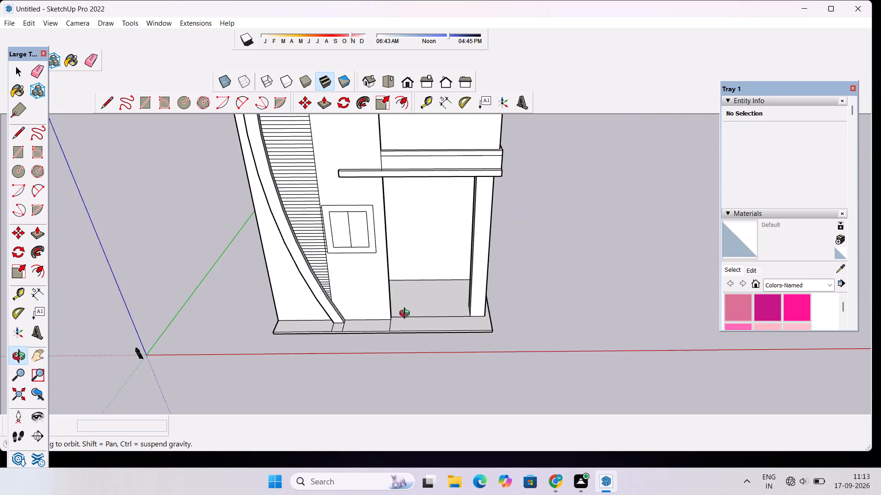
scroll(407, 314, "up", 2)
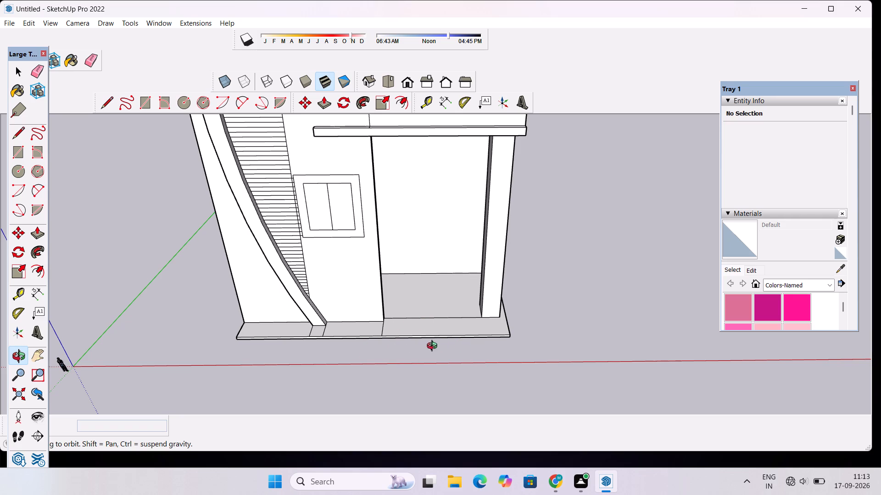
scroll(453, 363, "down", 3)
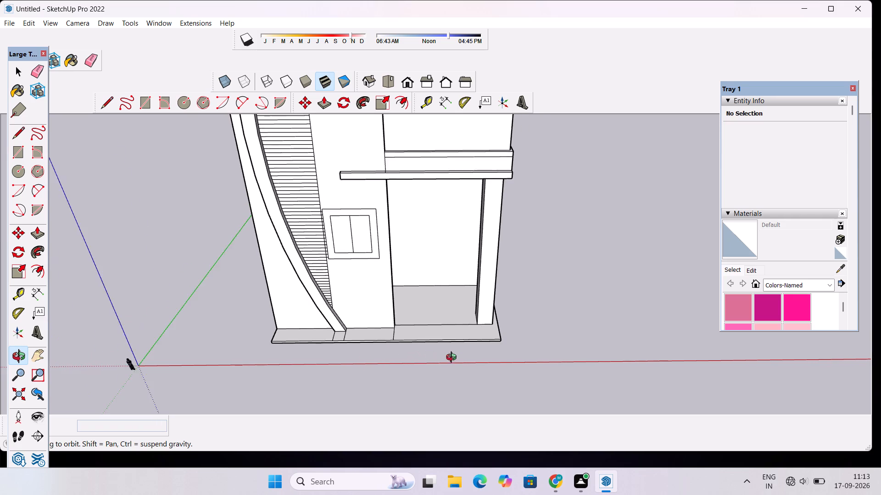
scroll(453, 358, "down", 3)
Place a guide line 2' in from the base slab's end edge on the curved-fin side.
left_click_drag(318, 363, 333, 328)
scroll(333, 328, "up", 4)
left_click_drag(349, 354, 325, 413)
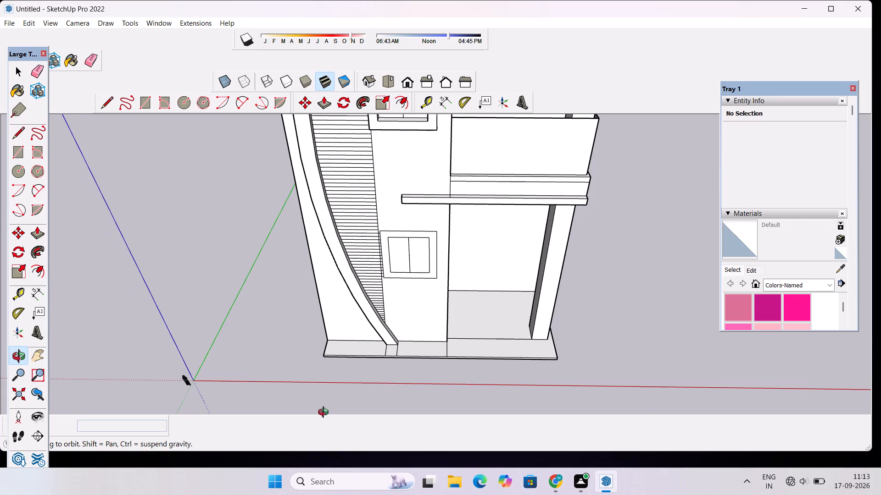
scroll(305, 386, "up", 7)
left_click_drag(379, 330, 365, 352, "shift")
scroll(365, 352, "up", 2)
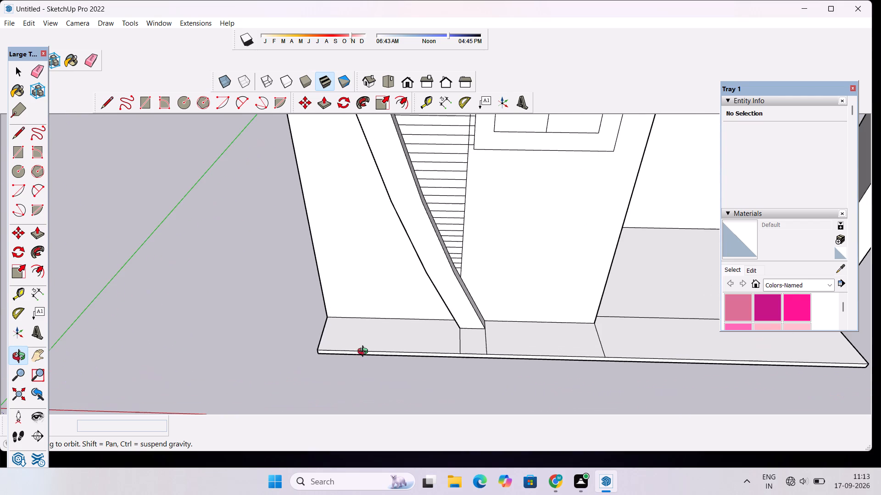
scroll(365, 352, "up", 1)
left_click_drag(365, 352, 354, 356)
scroll(353, 356, "up", 3)
key("t")
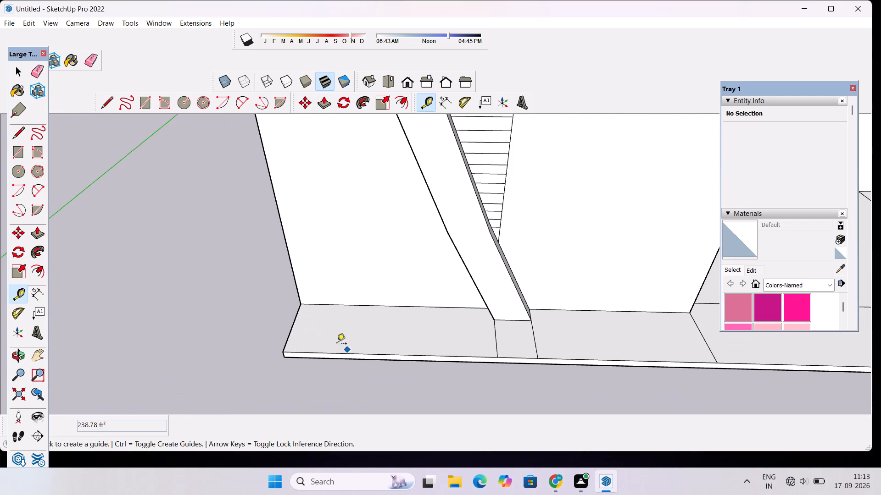
left_click(291, 329)
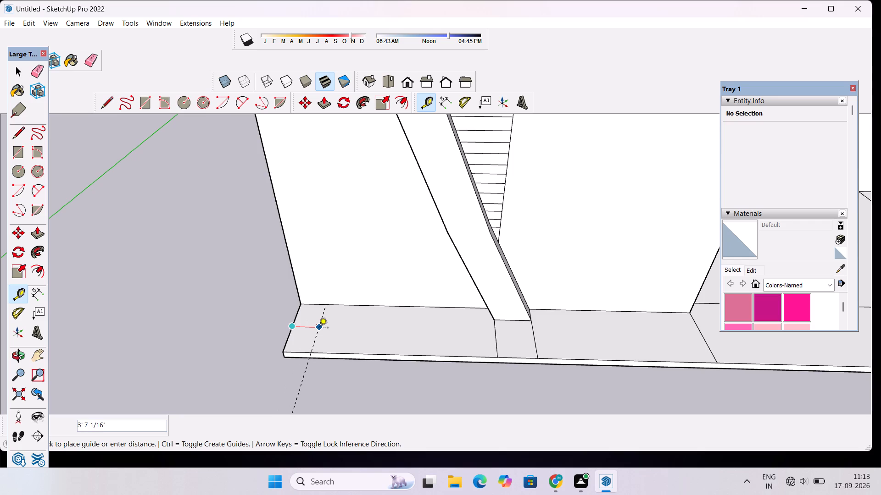
type("2'")
key("Return")
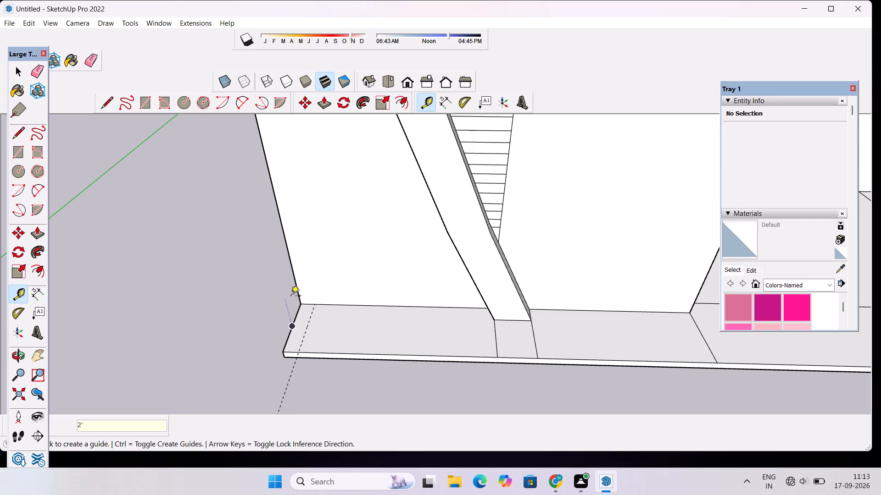
Place a guide line 2' in from the base slab's front edge, running along the facade.
scroll(290, 297, "down", 5)
scroll(320, 355, "up", 4)
scroll(359, 330, "up", 3)
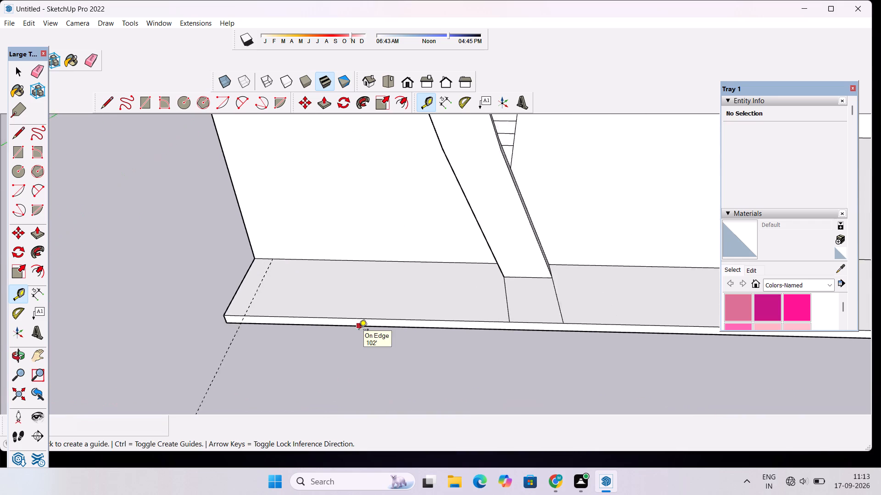
scroll(359, 330, "up", 4)
scroll(351, 308, "down", 7)
scroll(446, 320, "up", 7)
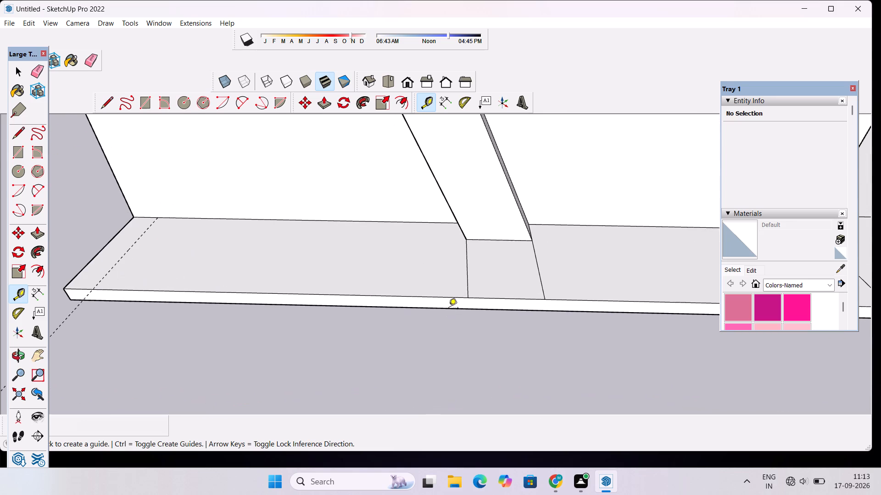
left_click(445, 297)
scroll(446, 281, "up", 3)
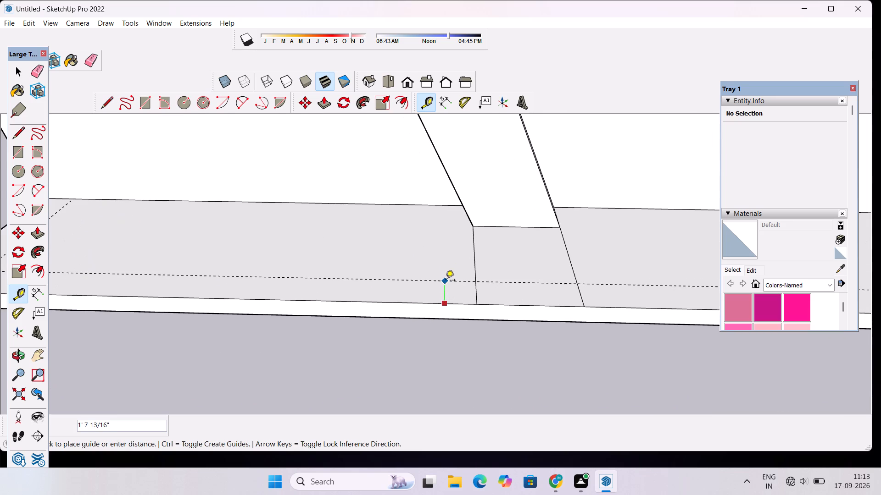
type("2'")
key("Return")
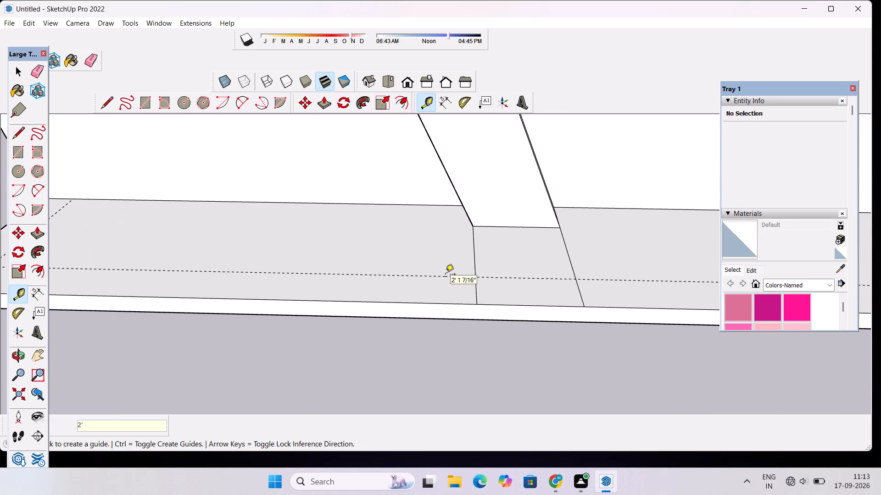
Place a guide line about 2' 7" in from the slab's column-side end edge, aligned with the column's outer corner.
scroll(435, 273, "down", 16)
scroll(403, 266, "down", 8)
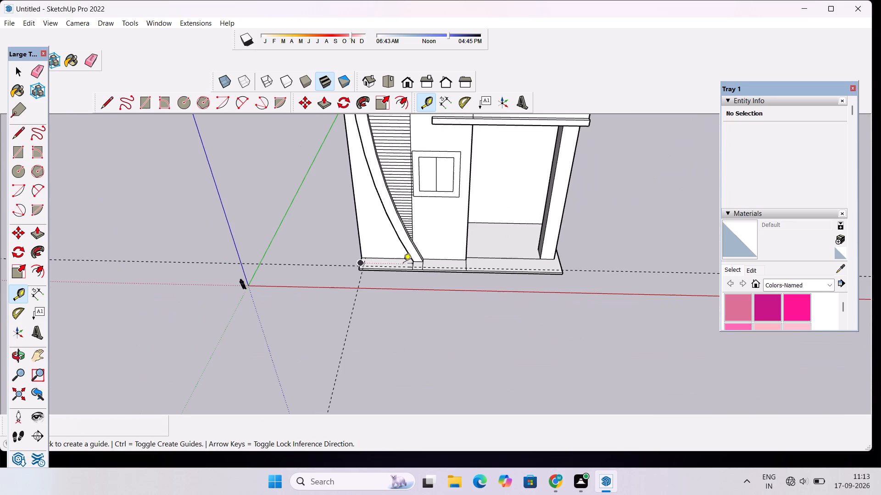
scroll(596, 254, "up", 11)
scroll(505, 286, "up", 4)
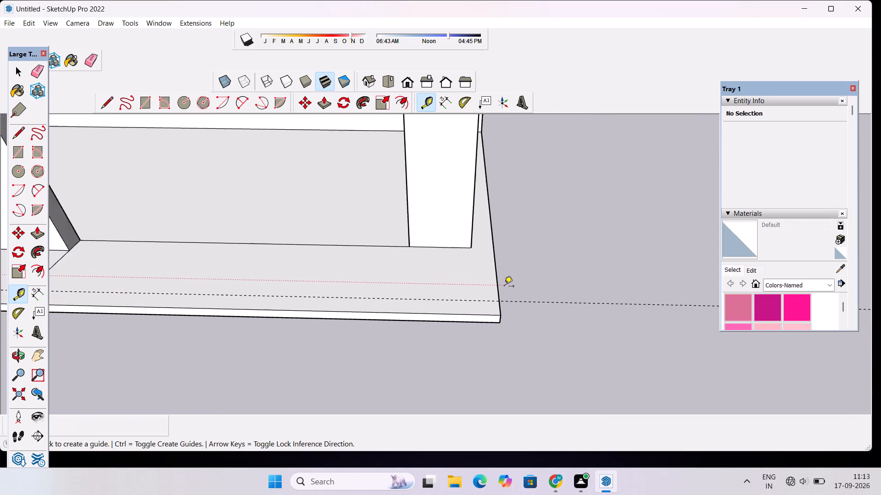
scroll(504, 287, "up", 1)
left_click(496, 266)
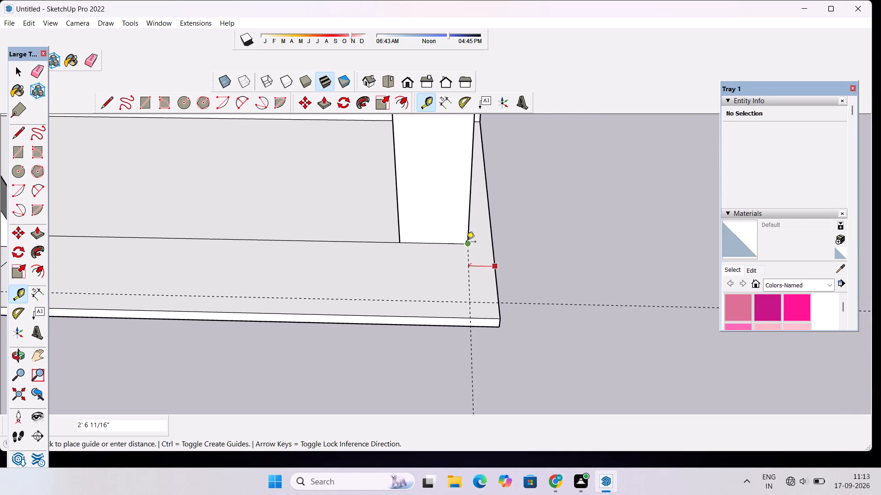
left_click(466, 242)
scroll(442, 249, "down", 13)
key("space")
scroll(442, 249, "down", 8)
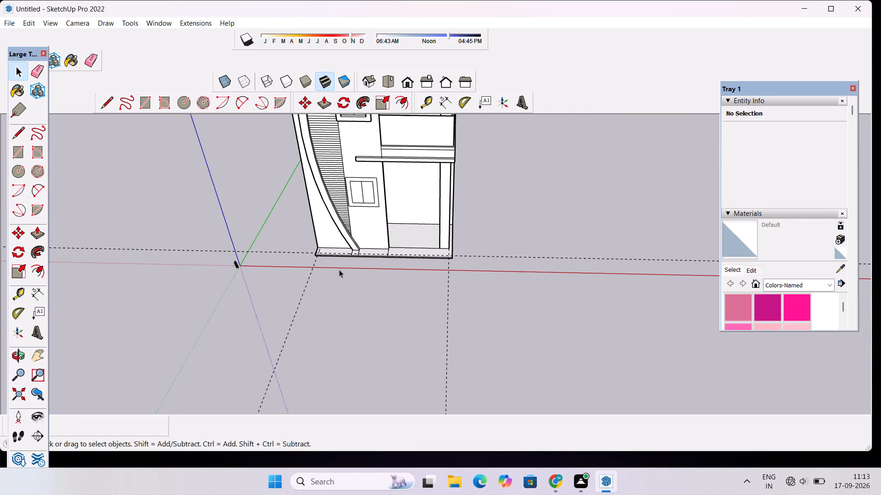
scroll(431, 272, "down", 1)
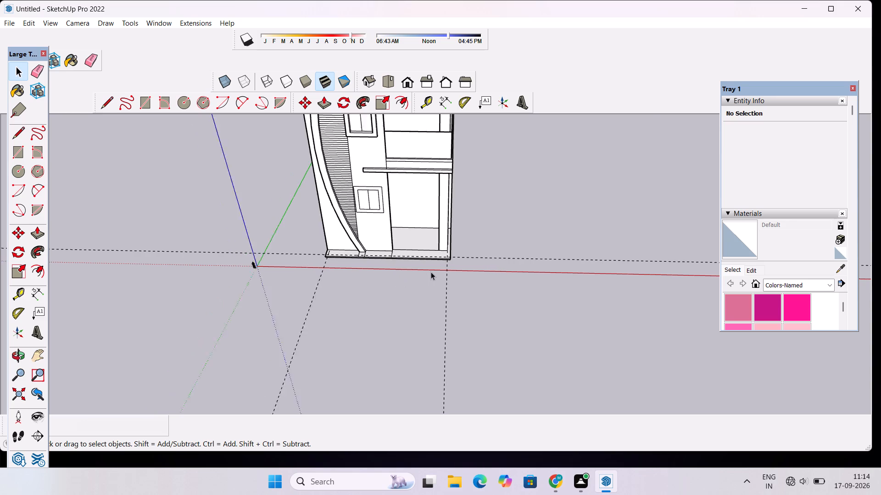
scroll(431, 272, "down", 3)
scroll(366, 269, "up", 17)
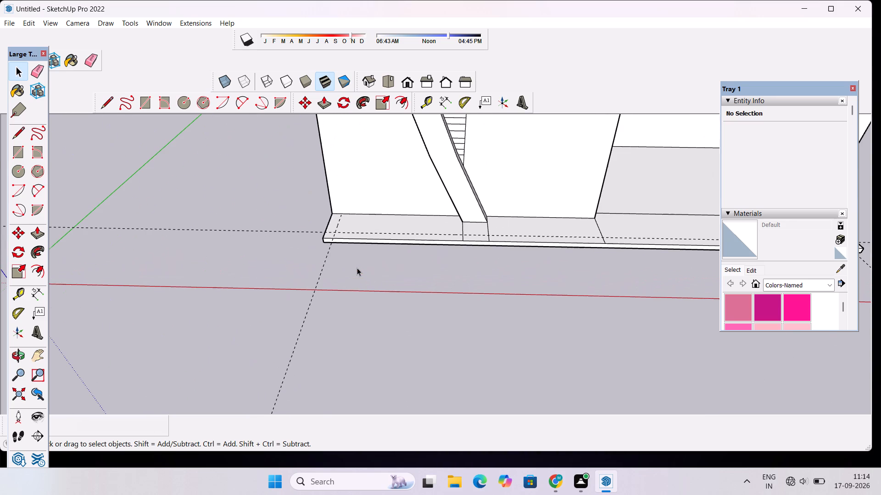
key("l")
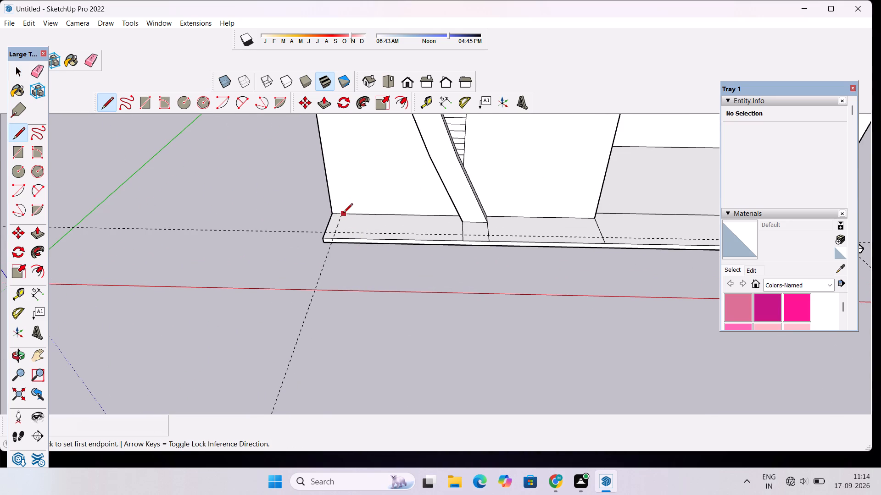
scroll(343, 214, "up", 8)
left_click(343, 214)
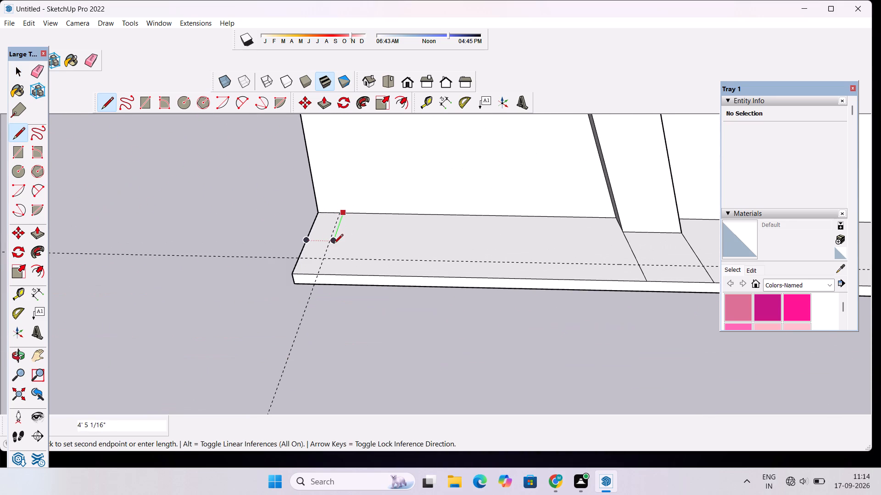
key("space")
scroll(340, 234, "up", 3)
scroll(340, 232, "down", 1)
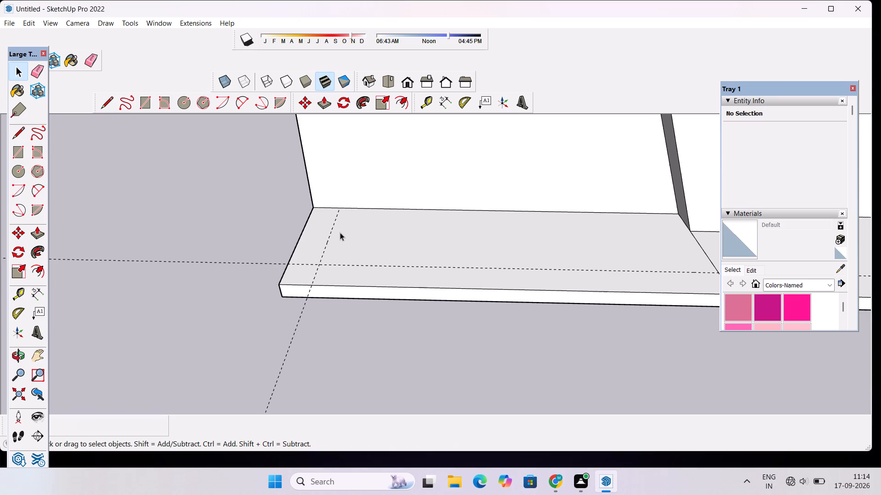
Draw a 6' line on the base slab along the curved-fin-side guide, from the wall base to the front guide.
key("l")
scroll(339, 219, "down", 3)
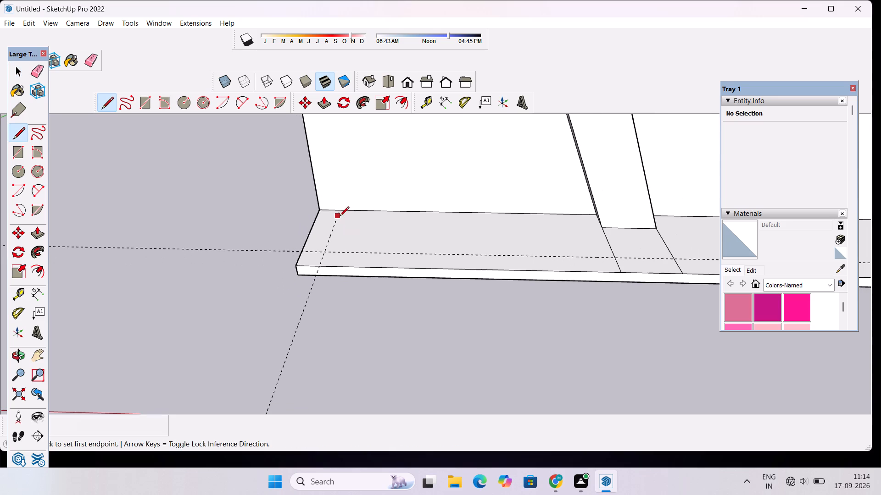
scroll(340, 217, "down", 1)
scroll(343, 207, "up", 3)
left_click(339, 213)
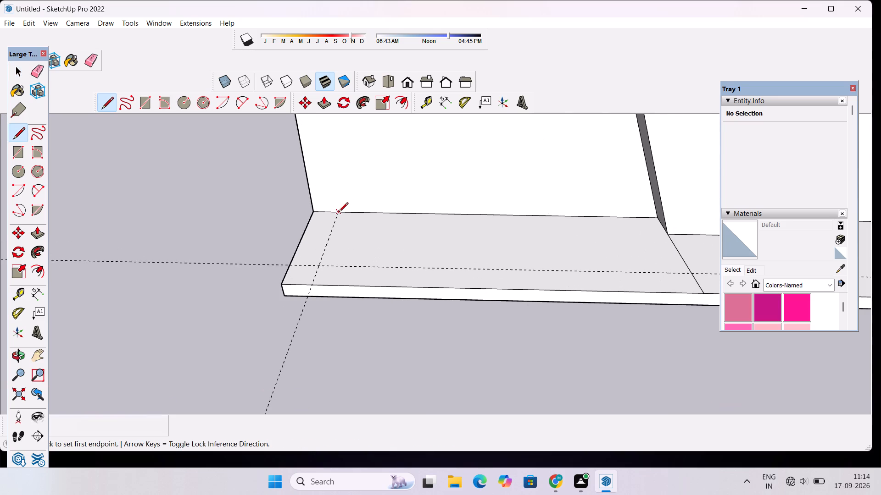
left_click(319, 266)
Continue the line 52' along the front guide to the slab's dividing line between the window wall and the balcony bay.
scroll(353, 233, "down", 14)
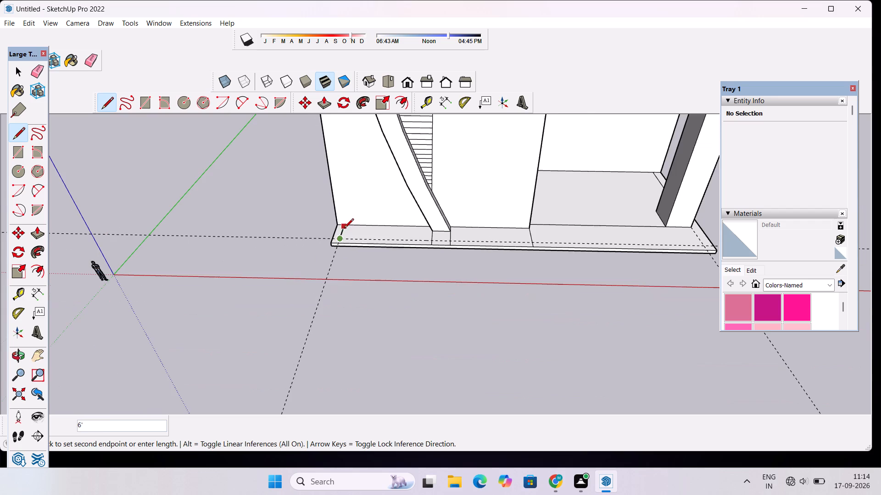
scroll(400, 235, "up", 5)
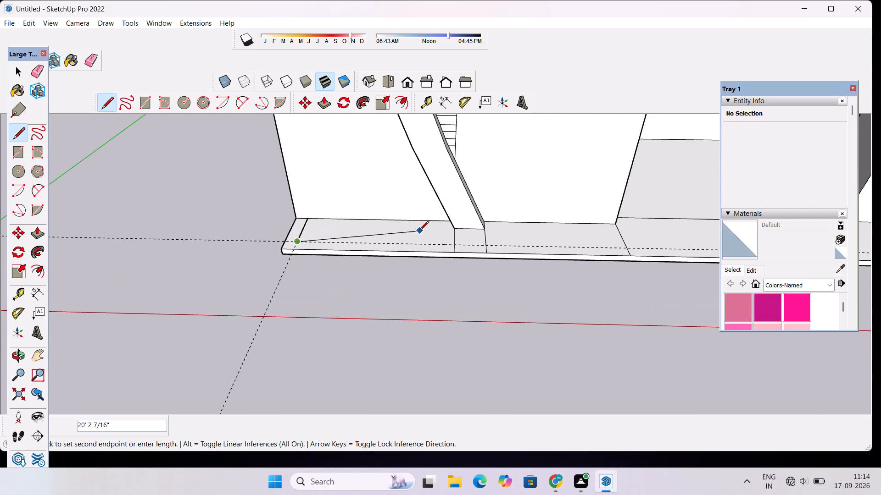
scroll(374, 226, "down", 3)
scroll(424, 230, "down", 1)
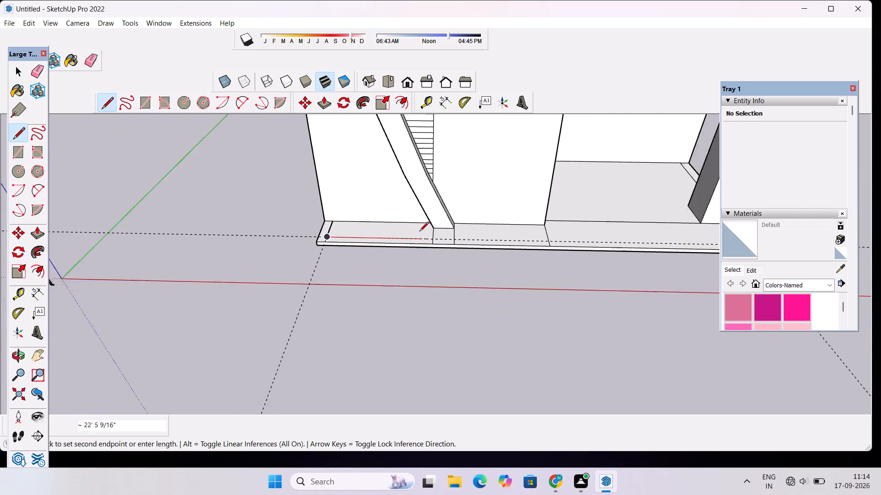
scroll(419, 232, "down", 5)
scroll(446, 232, "up", 3)
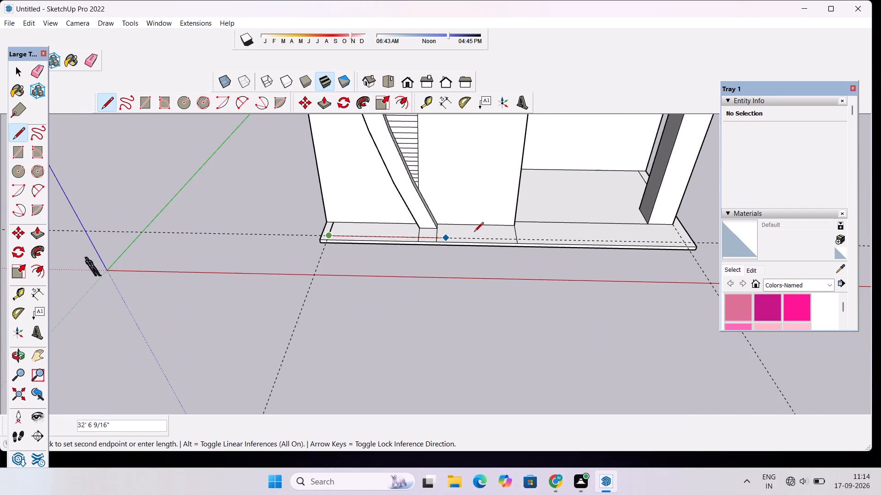
scroll(528, 233, "up", 11)
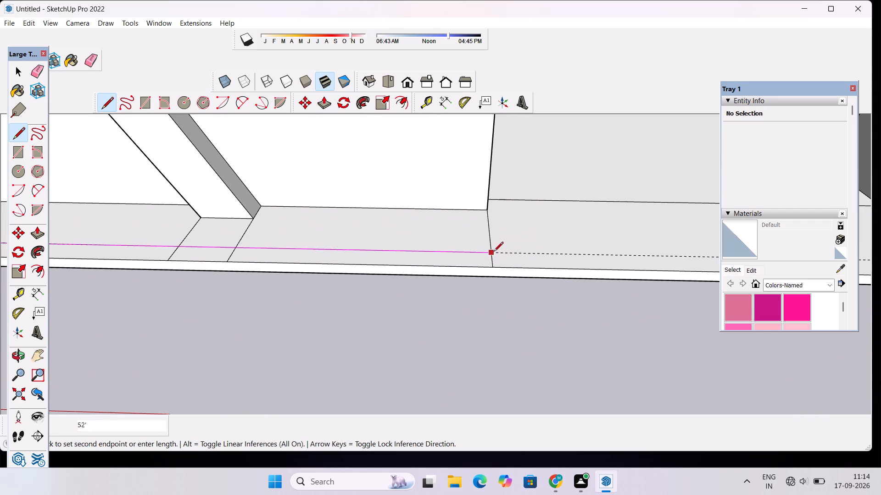
left_click(490, 254)
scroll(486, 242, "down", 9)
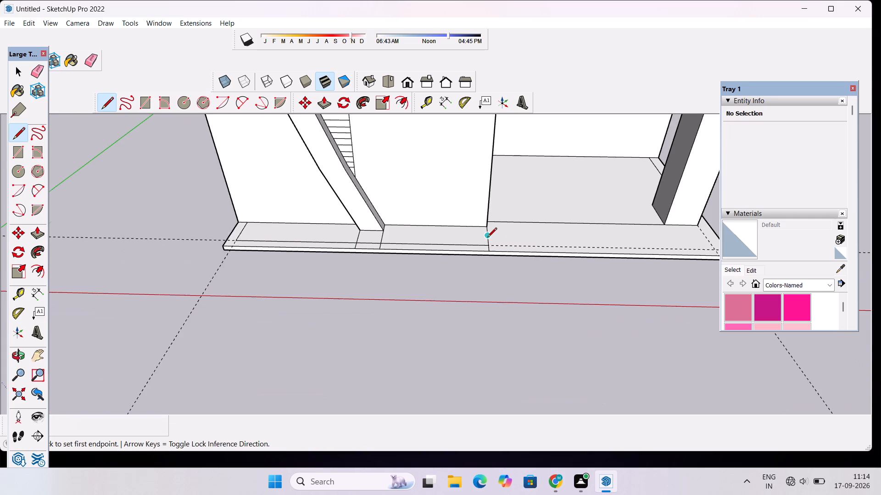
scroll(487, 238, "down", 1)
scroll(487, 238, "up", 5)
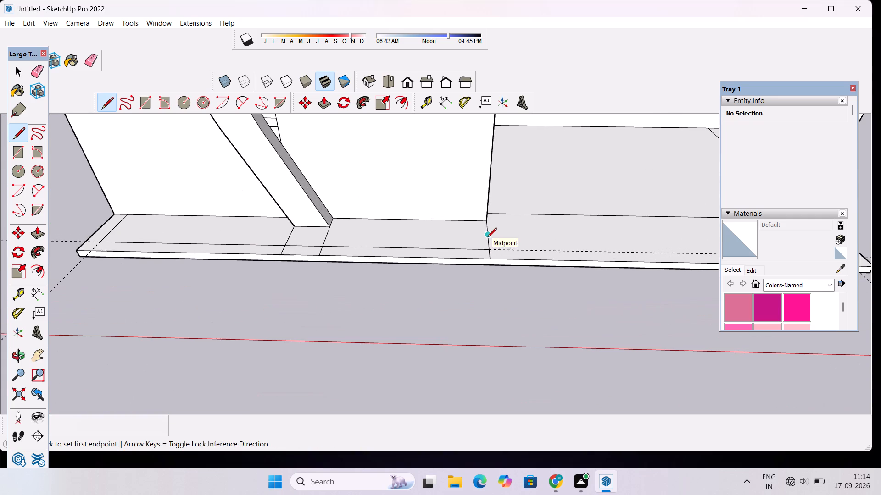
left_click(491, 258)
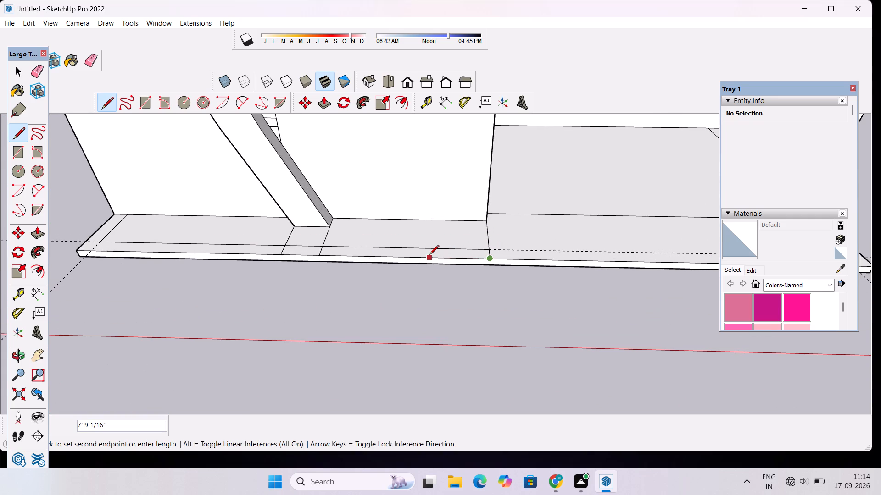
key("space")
Erase the leftover line segments crossing the base slab in front of the curved fin's foot.
scroll(385, 239, "down", 4)
scroll(363, 245, "up", 4)
key("e")
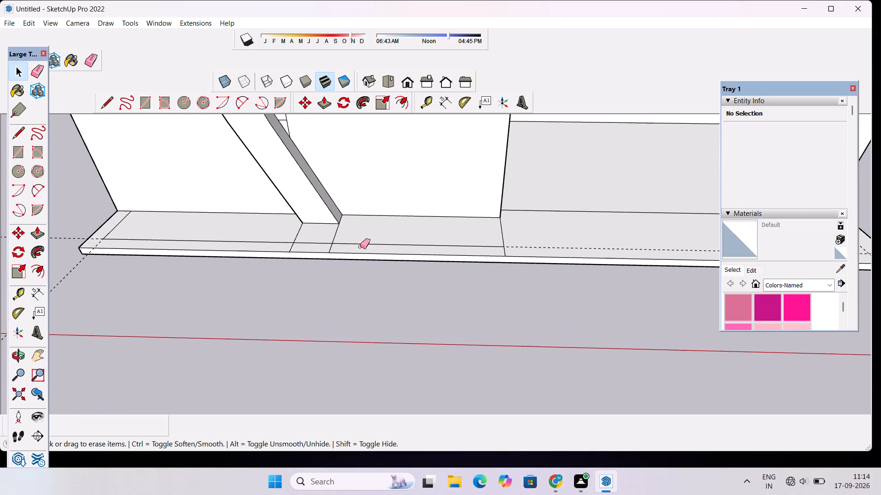
left_click(335, 233)
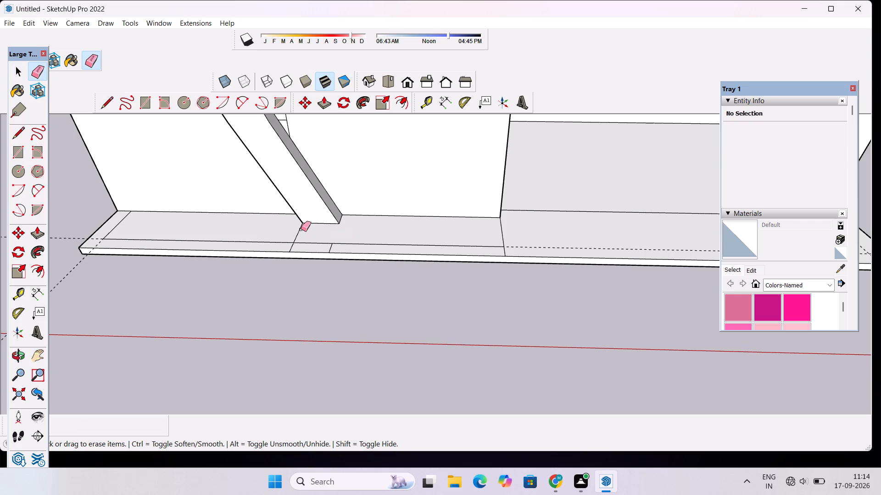
left_click(300, 229)
left_click(292, 245)
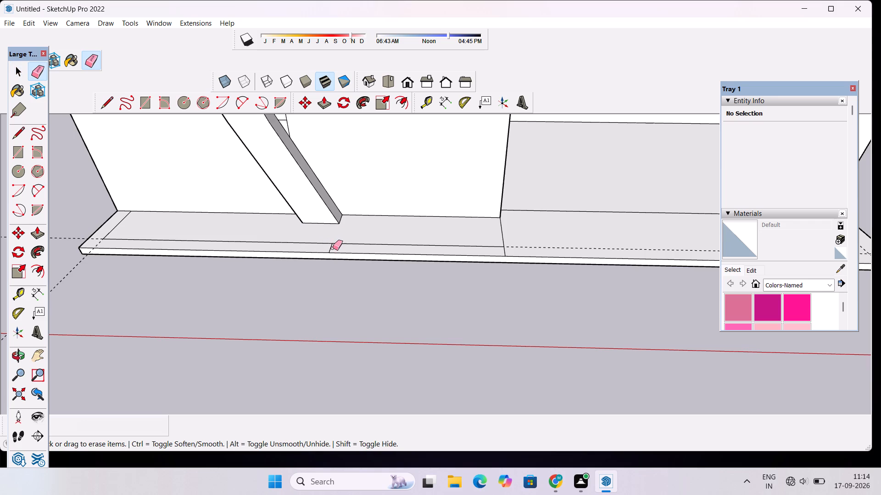
left_click(331, 248)
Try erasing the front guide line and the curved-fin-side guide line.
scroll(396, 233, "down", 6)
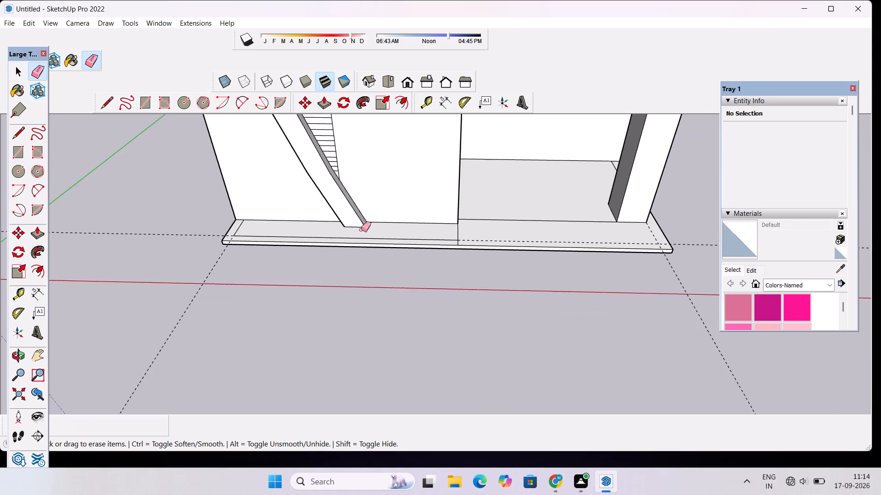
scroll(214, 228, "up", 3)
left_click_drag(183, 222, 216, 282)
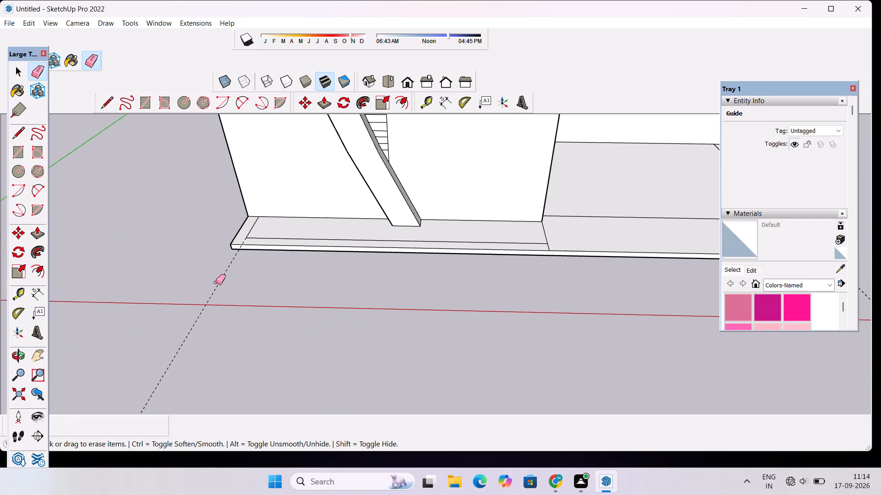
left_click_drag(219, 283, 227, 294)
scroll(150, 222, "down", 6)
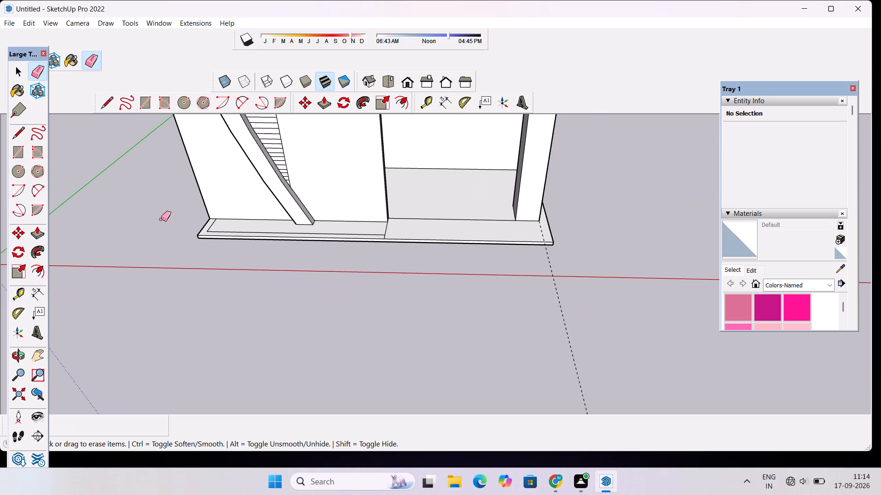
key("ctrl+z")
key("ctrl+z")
Place a guide line about 7' 4 1/2" in from the slab's column-side end edge, meeting the column's front base edge.
scroll(558, 247, "up", 1)
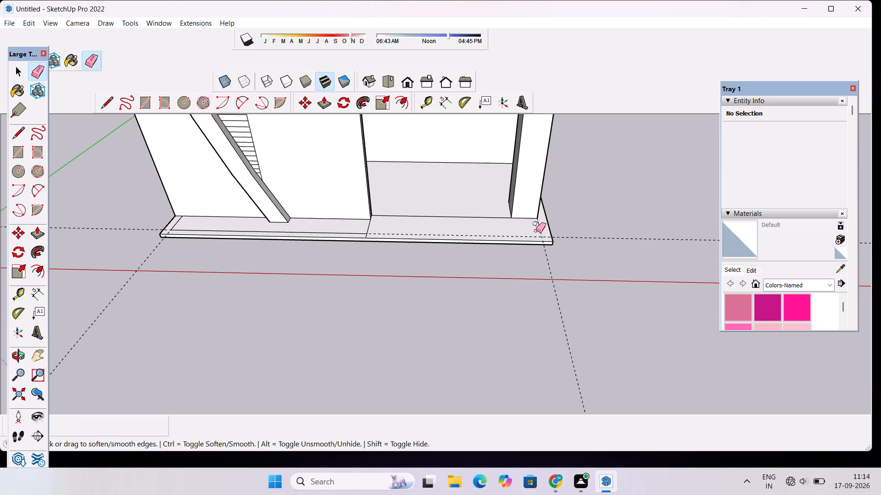
scroll(536, 228, "up", 3)
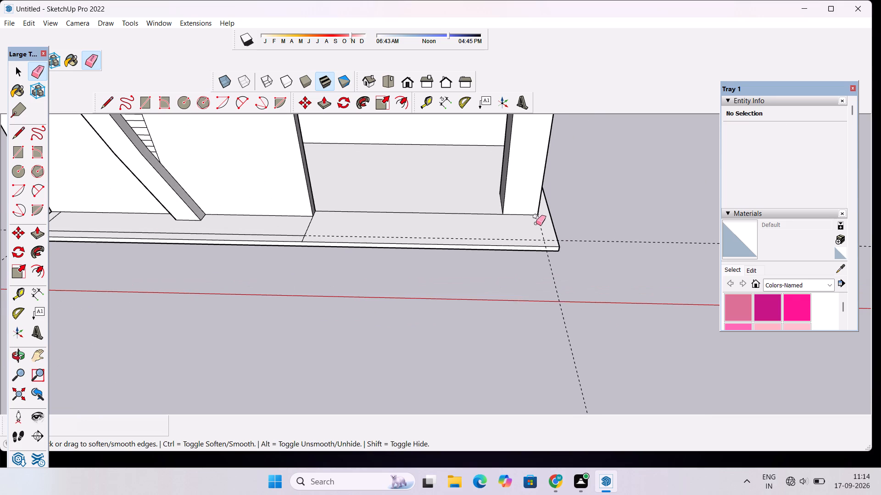
scroll(536, 223, "up", 2)
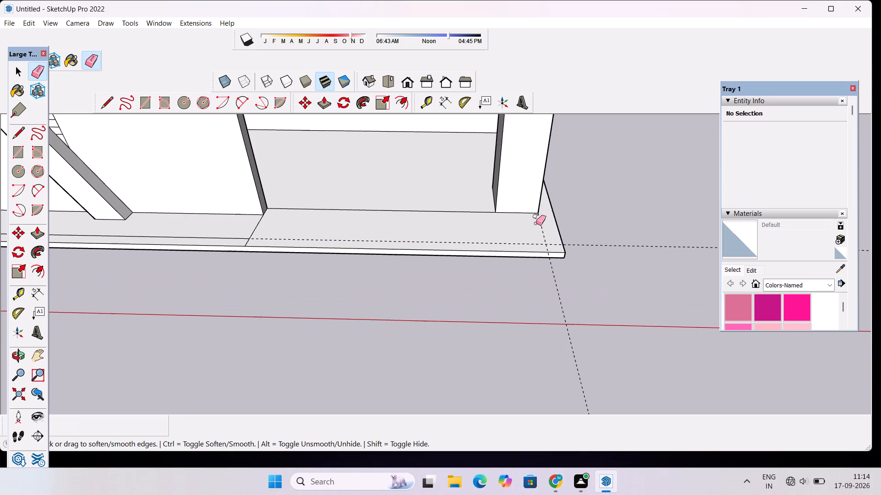
key("t")
scroll(538, 220, "down", 4)
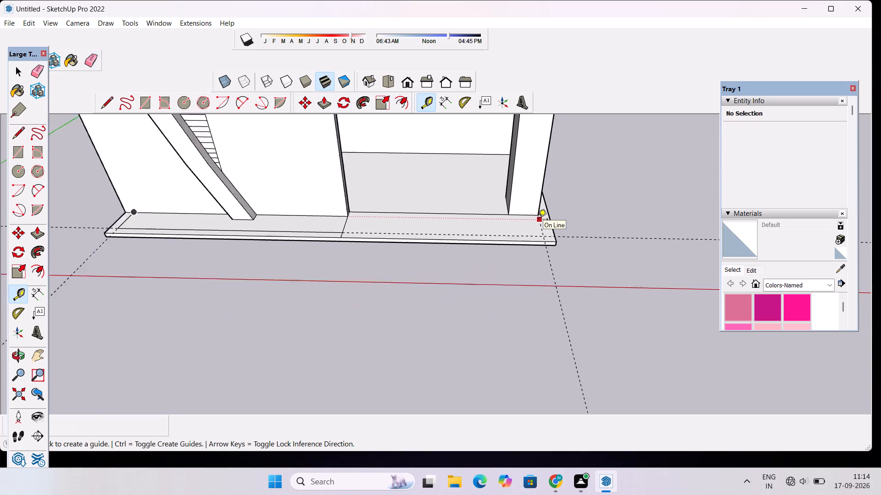
scroll(538, 220, "down", 4)
scroll(538, 220, "up", 12)
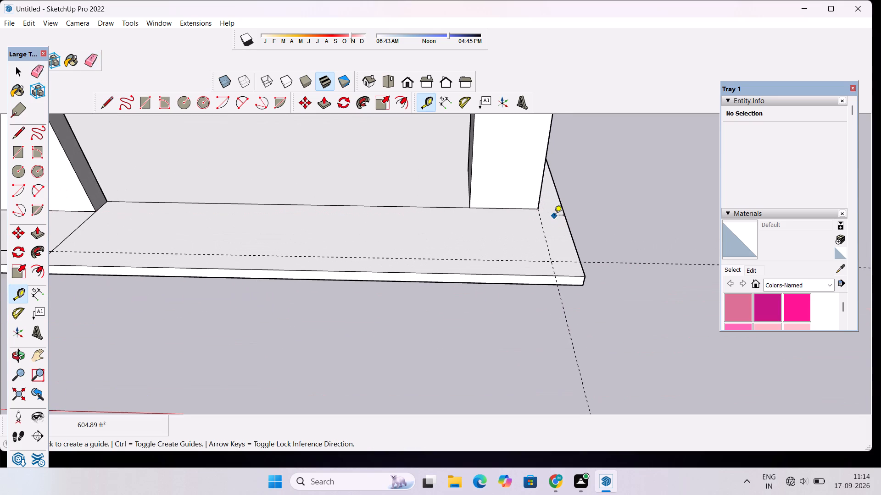
scroll(555, 217, "up", 3)
left_click(575, 237)
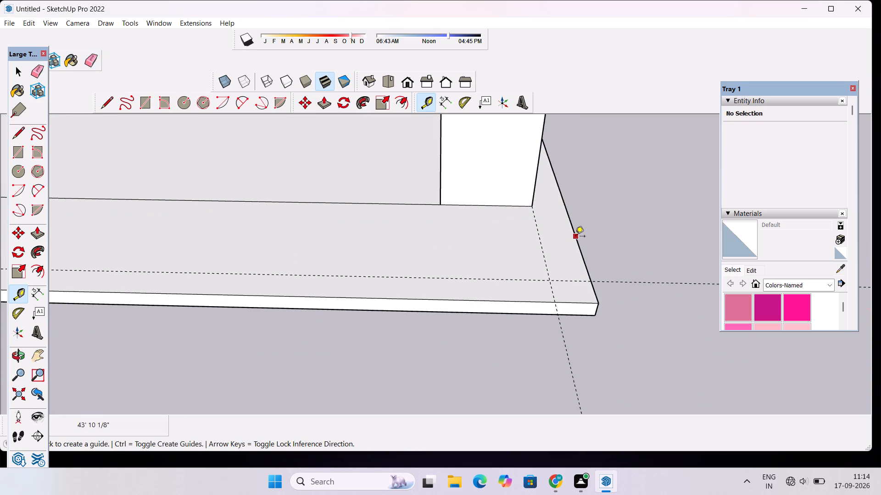
scroll(519, 232, "down", 2)
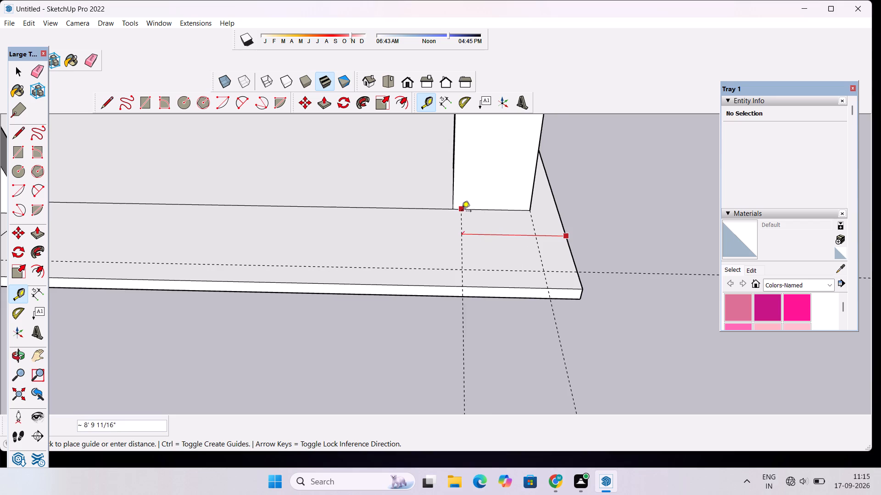
left_click(477, 211)
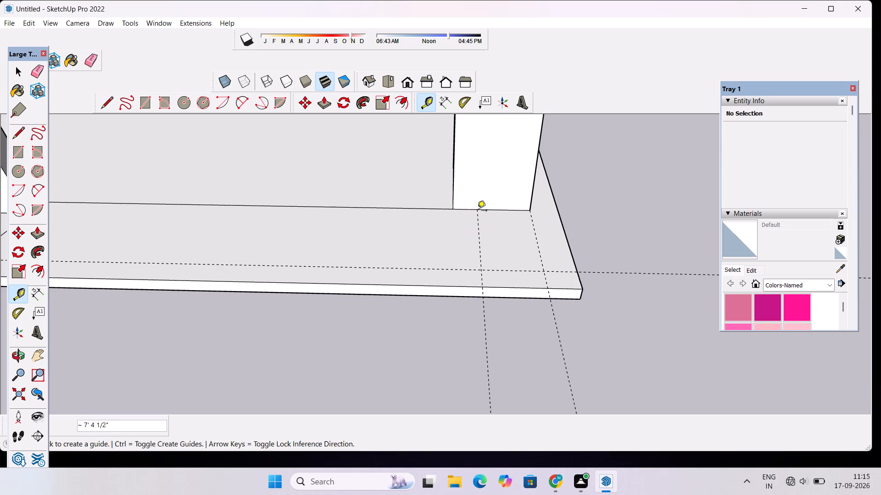
key("space")
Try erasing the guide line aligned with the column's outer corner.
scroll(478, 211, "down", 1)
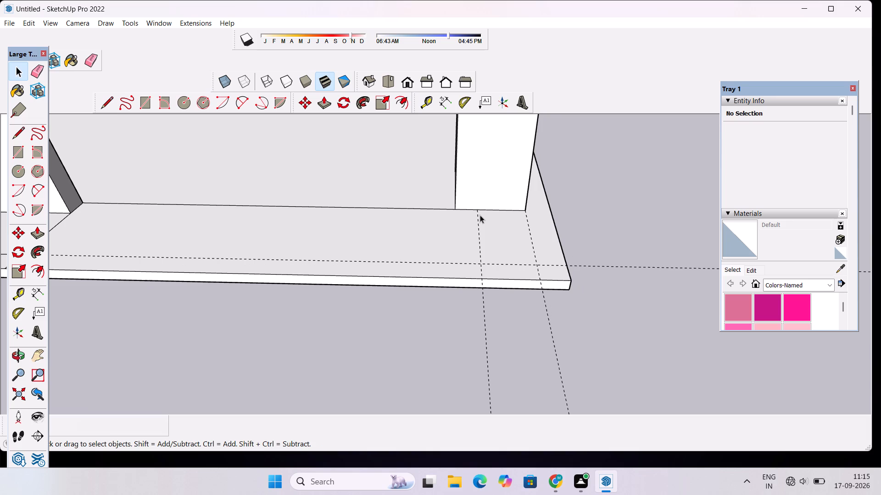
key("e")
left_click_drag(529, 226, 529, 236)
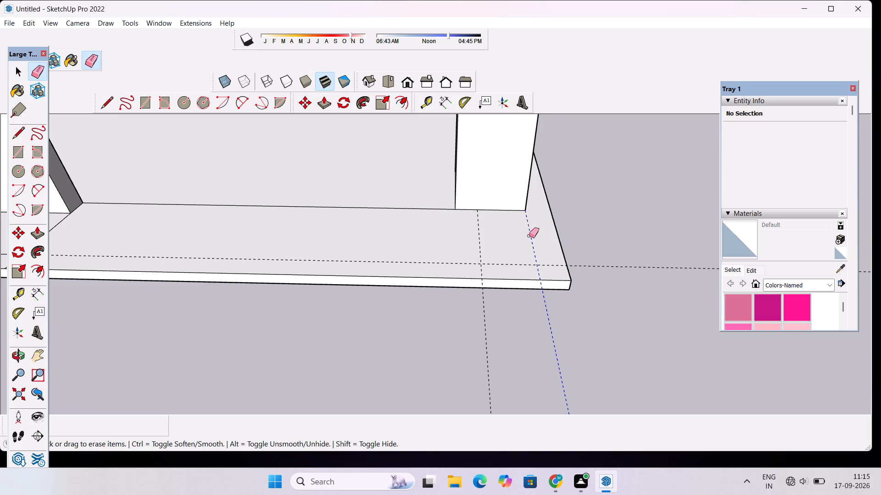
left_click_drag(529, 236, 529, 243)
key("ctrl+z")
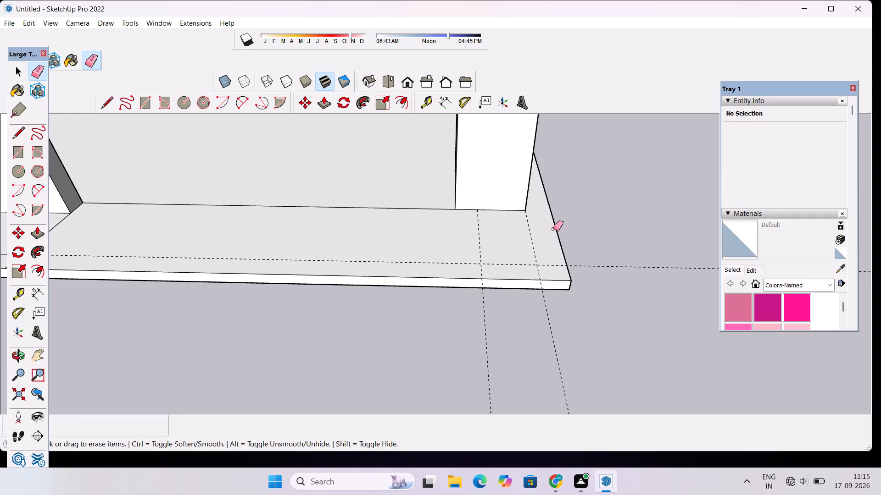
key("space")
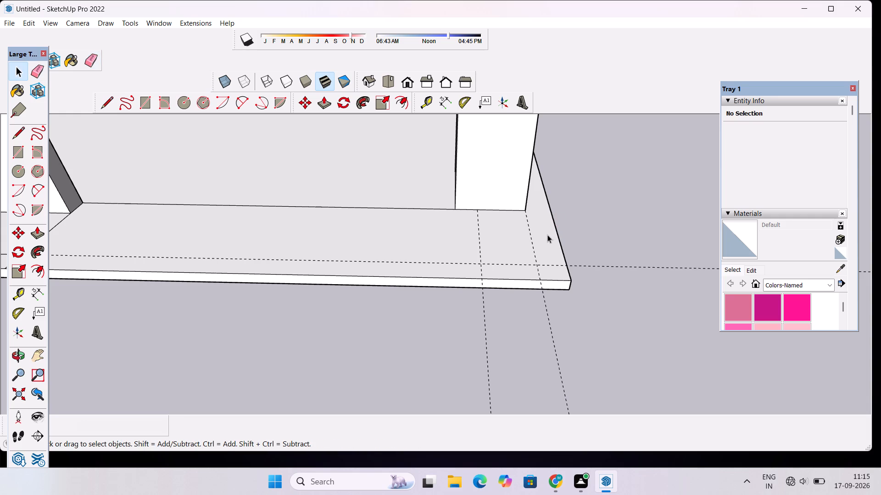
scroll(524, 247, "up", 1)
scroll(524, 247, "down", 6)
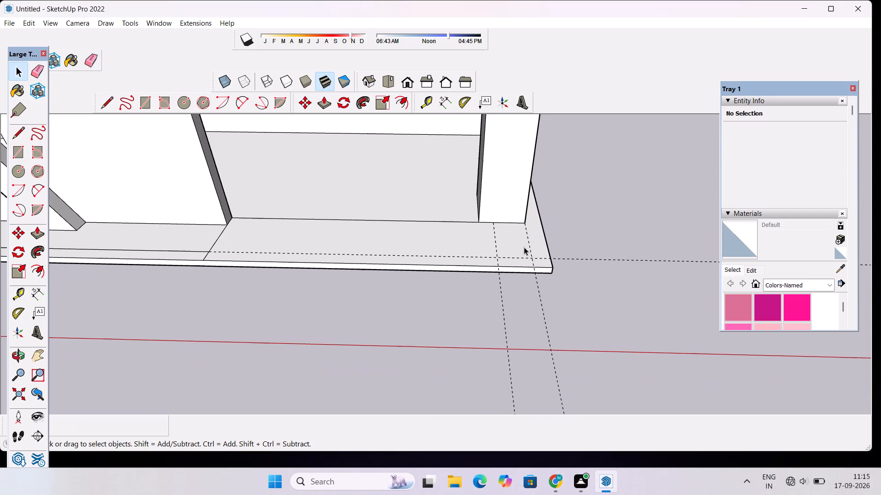
Erase the guide line running parallel to the base slab's front edge.
key("e")
left_click_drag(578, 251, 579, 259)
scroll(569, 257, "up", 3)
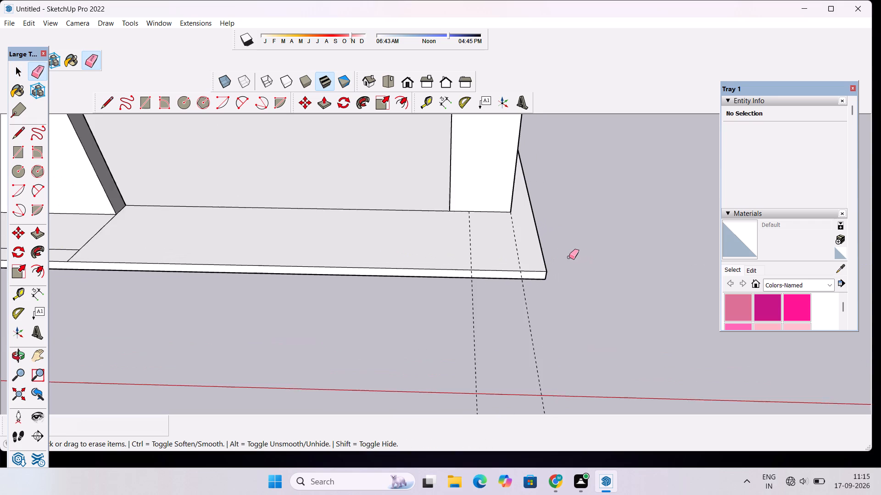
Draw a line along the guide from the column's outer front base corner to the slab's front edge.
scroll(569, 257, "up", 3)
key("l")
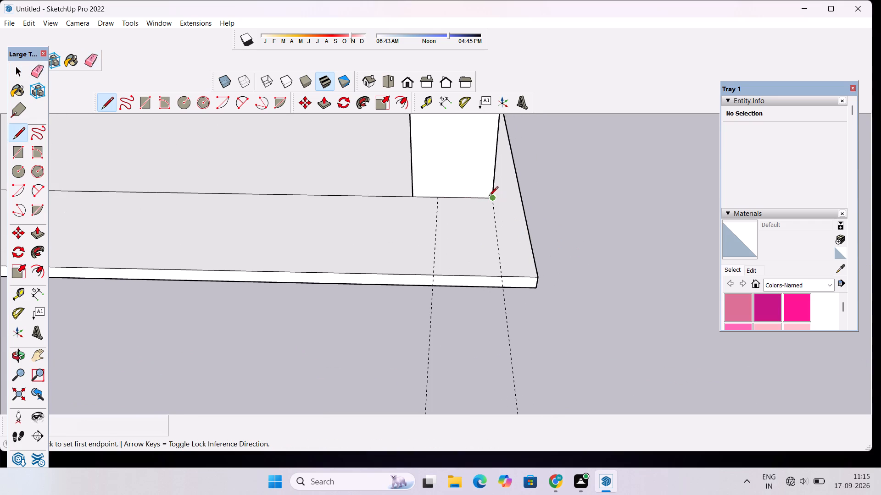
left_click(491, 199)
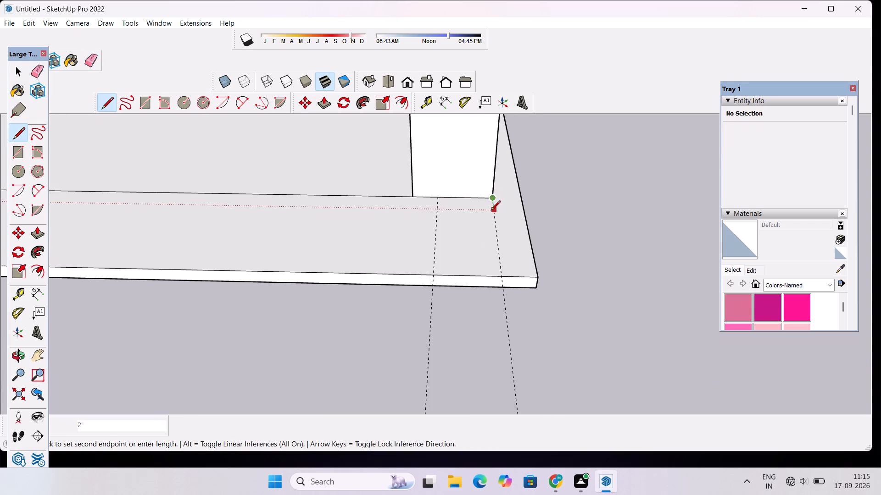
left_click(503, 276)
key("space")
Push/Pull the slab's narrow end strip beyond the column up 25' to form a side wall.
key("p")
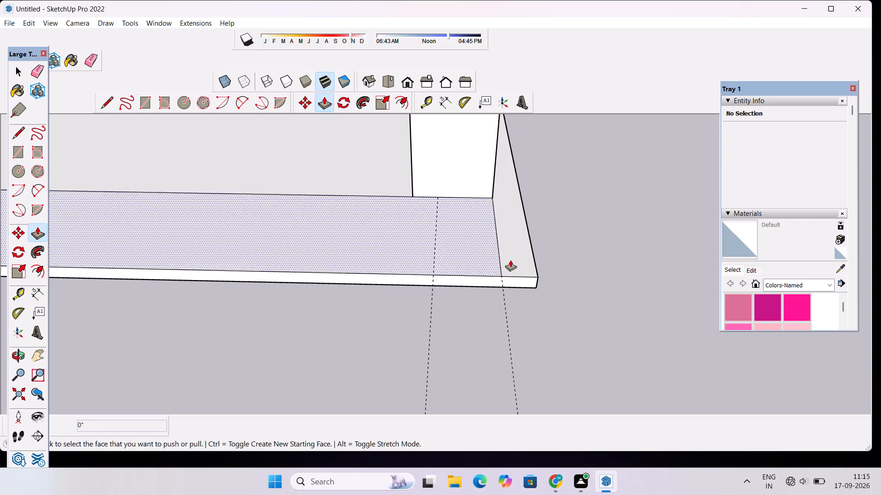
left_click(512, 259)
scroll(513, 249, "down", 20)
scroll(513, 249, "down", 2)
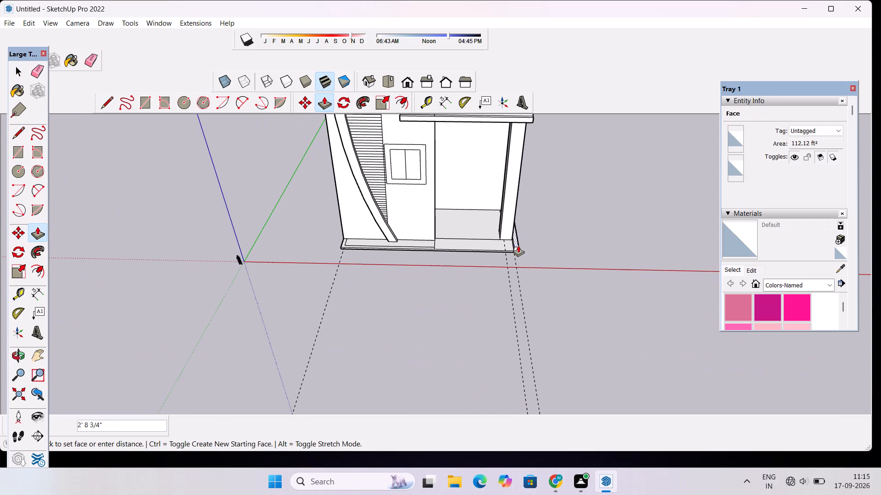
scroll(488, 224, "up", 6)
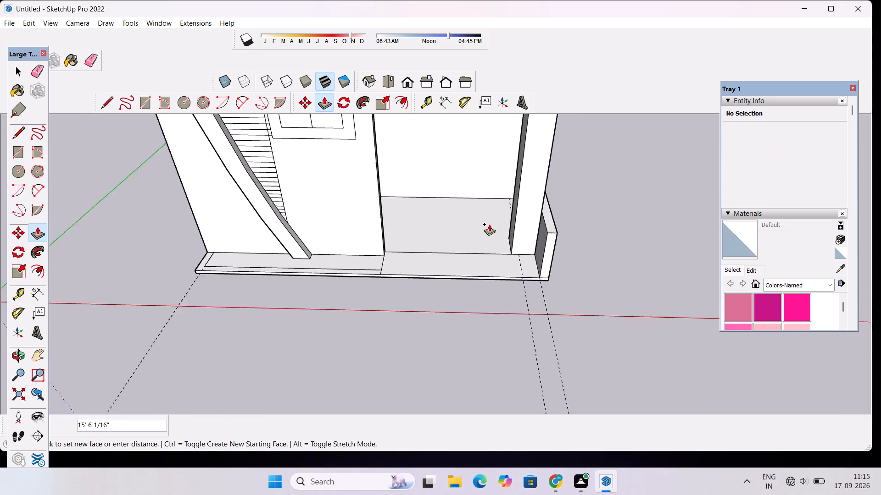
scroll(489, 224, "up", 3)
scroll(501, 220, "down", 6)
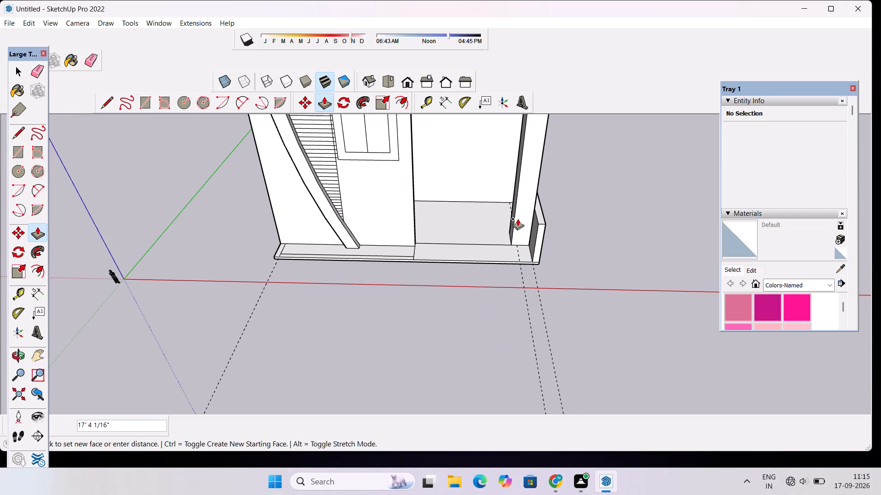
scroll(518, 219, "down", 4)
scroll(520, 212, "up", 5)
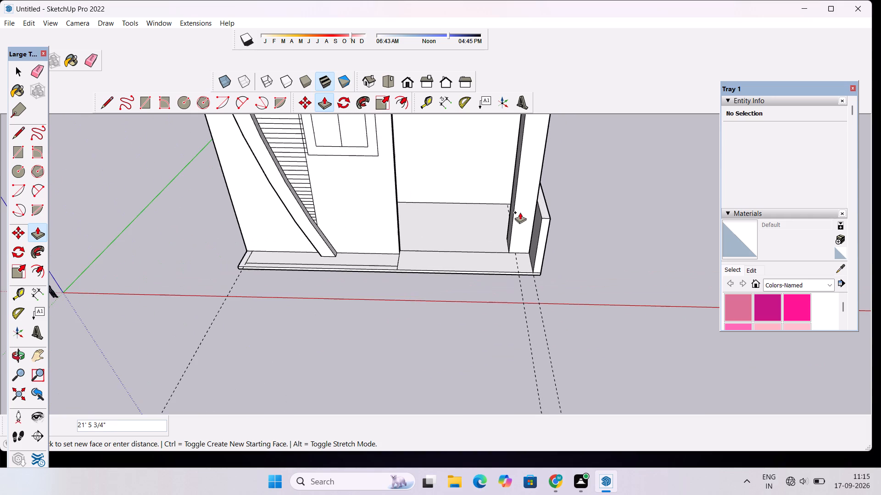
type("25'")
key("Return")
Examine the raised side wall and its junction with the column and the slab's front corner from several angles.
scroll(521, 205, "down", 11)
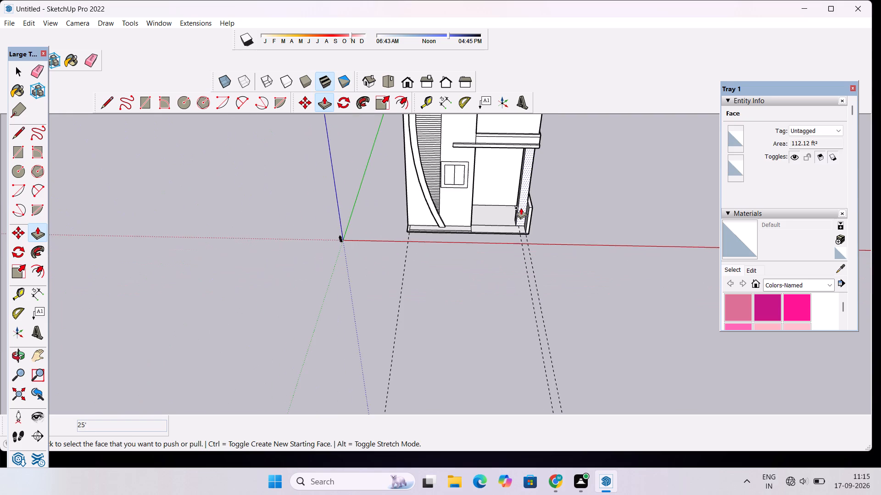
key("o")
left_click_drag(532, 254, 353, 183)
scroll(514, 239, "up", 5)
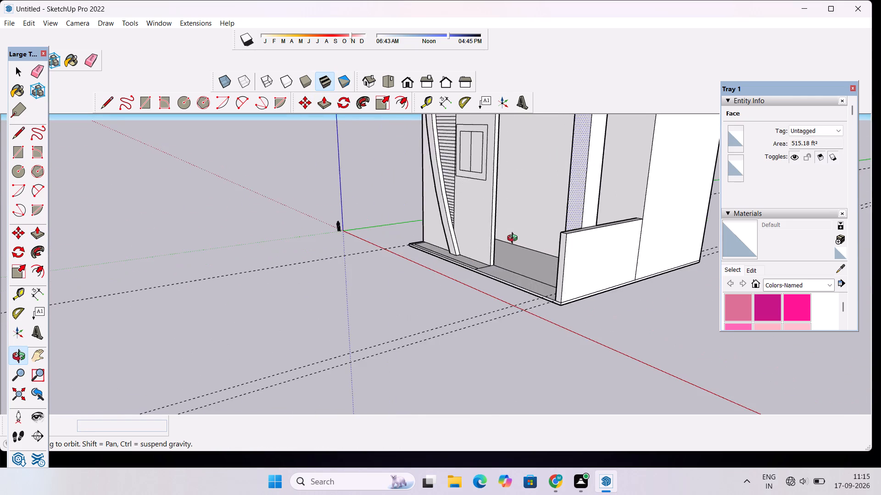
scroll(514, 239, "down", 6)
left_click_drag(457, 239, 748, 232)
scroll(509, 231, "up", 4)
left_click_drag(458, 232, 459, 234)
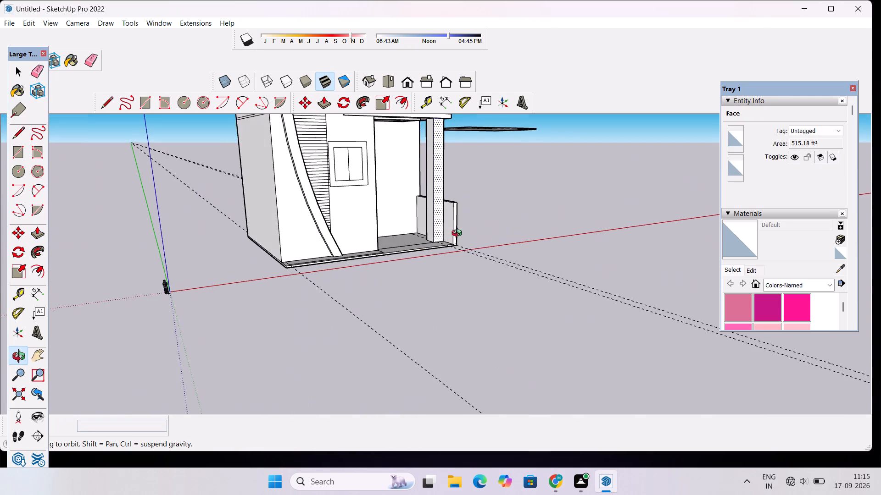
left_click_drag(459, 234, 518, 313)
scroll(435, 207, "up", 8)
left_click_drag(438, 251, 544, 212)
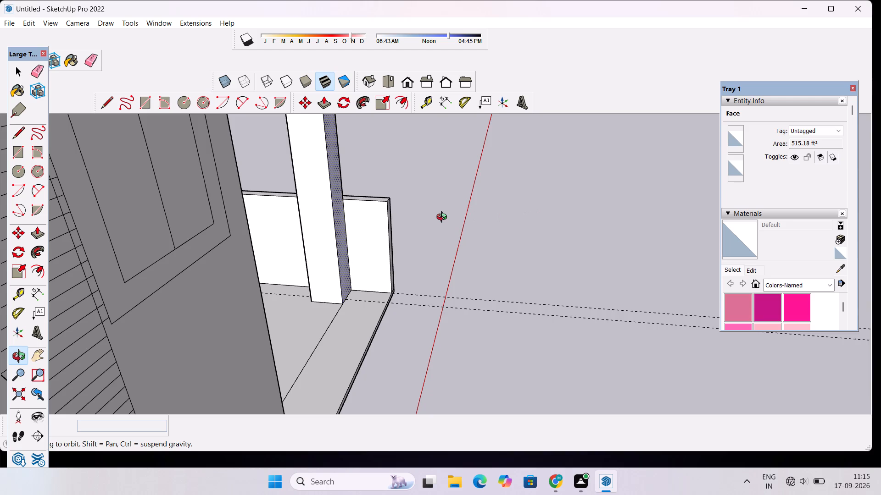
left_click_drag(470, 222, 300, 256)
scroll(365, 242, "down", 11)
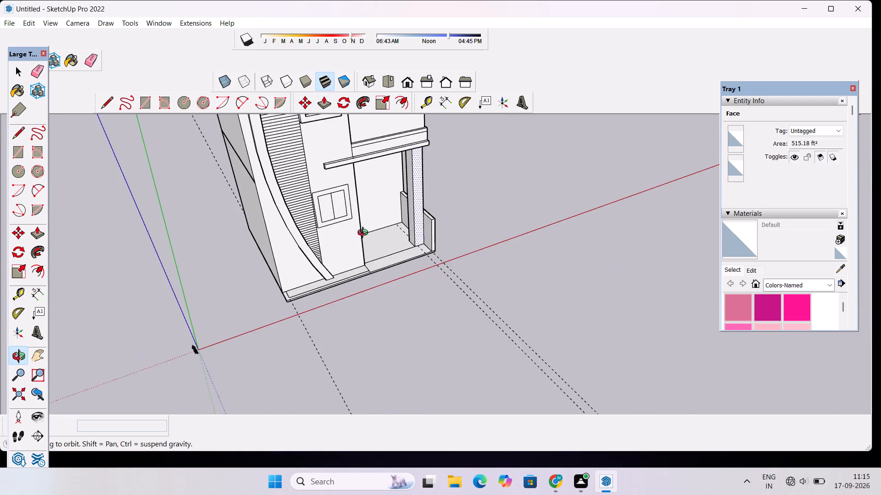
left_click_drag(427, 247, 306, 252)
scroll(440, 246, "up", 10)
left_click_drag(440, 253, 521, 233)
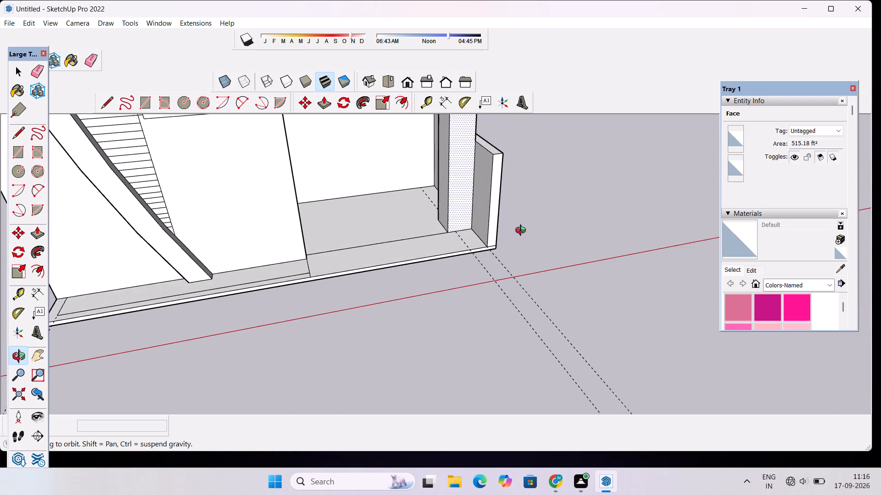
scroll(523, 231, "down", 3)
left_click_drag(530, 226, 475, 226, "shift")
scroll(439, 224, "up", 5)
scroll(439, 224, "down", 4)
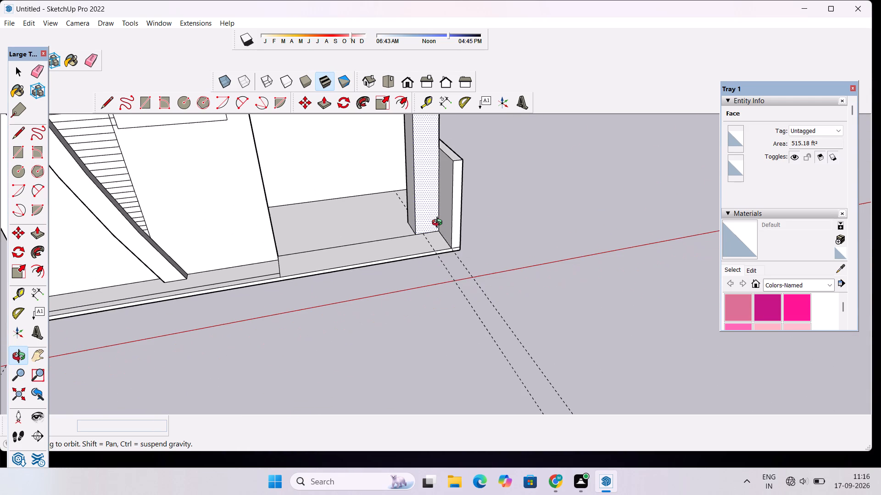
left_click_drag(395, 224, 431, 220)
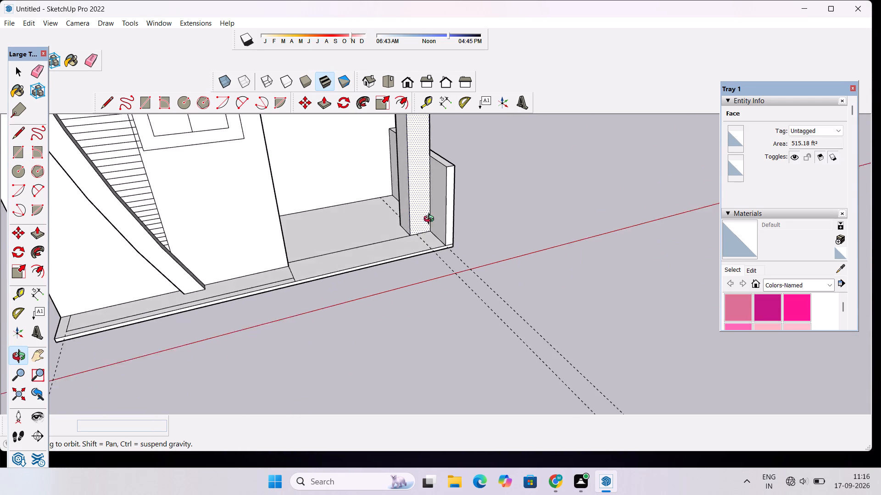
left_click_drag(431, 220, 360, 215)
scroll(372, 219, "down", 5)
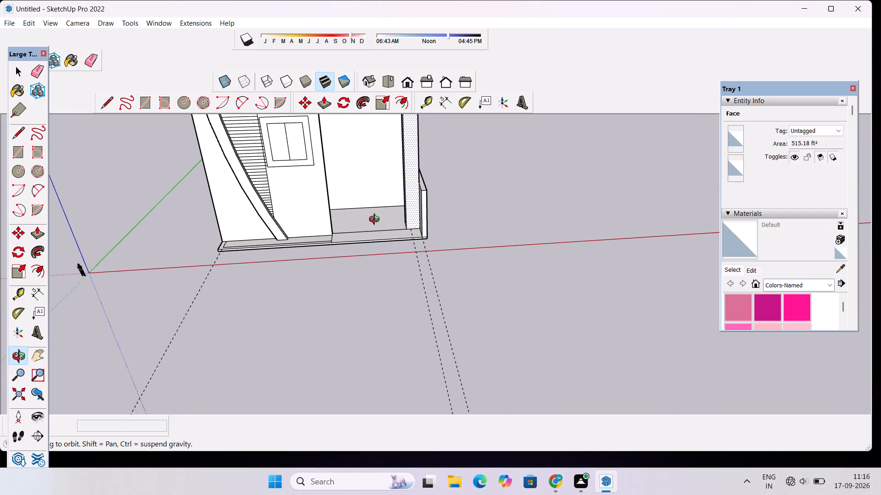
left_click_drag(376, 220, 429, 235, "shift")
scroll(425, 229, "up", 3)
left_click_drag(413, 228, 450, 265)
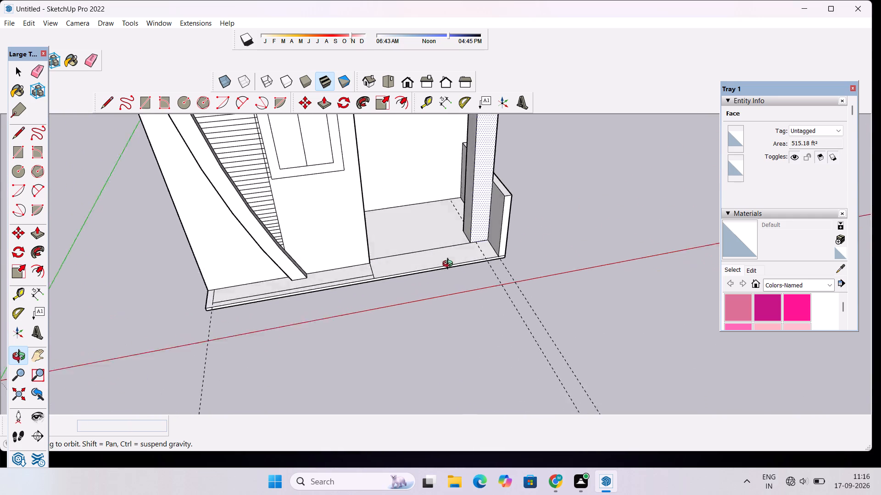
left_click_drag(450, 265, 560, 256)
scroll(473, 250, "up", 7)
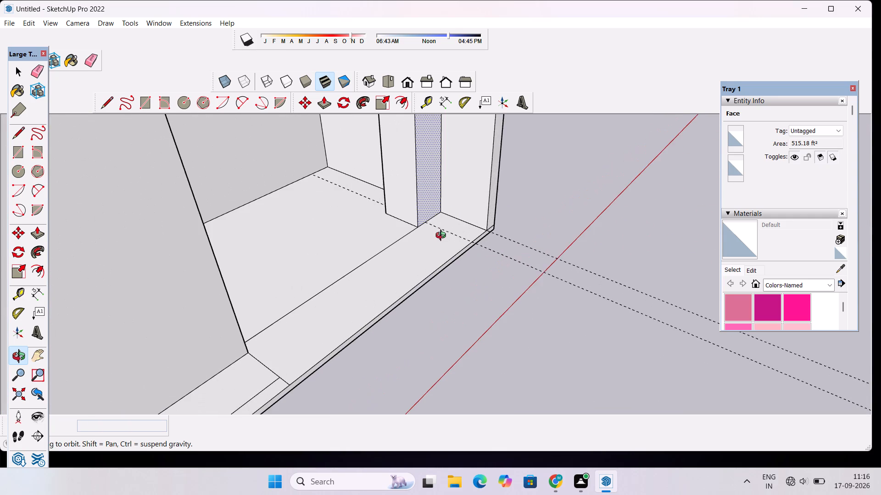
left_click_drag(443, 236, 489, 233)
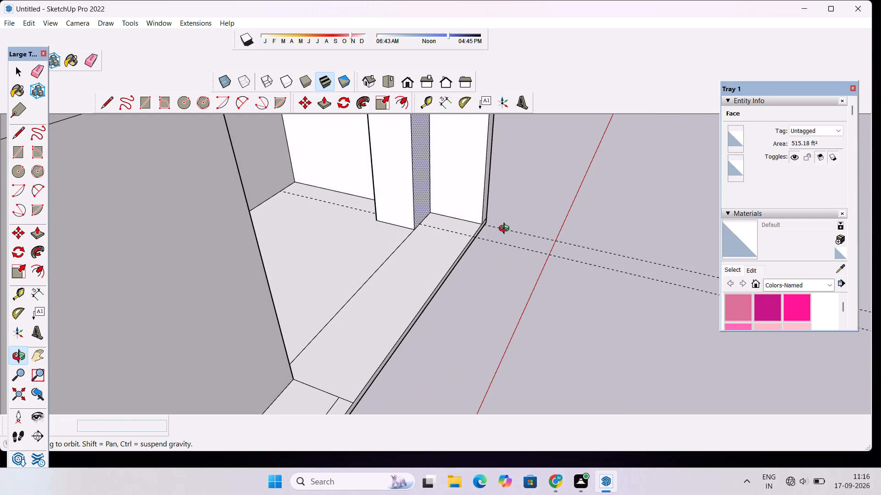
left_click_drag(508, 231, 418, 235)
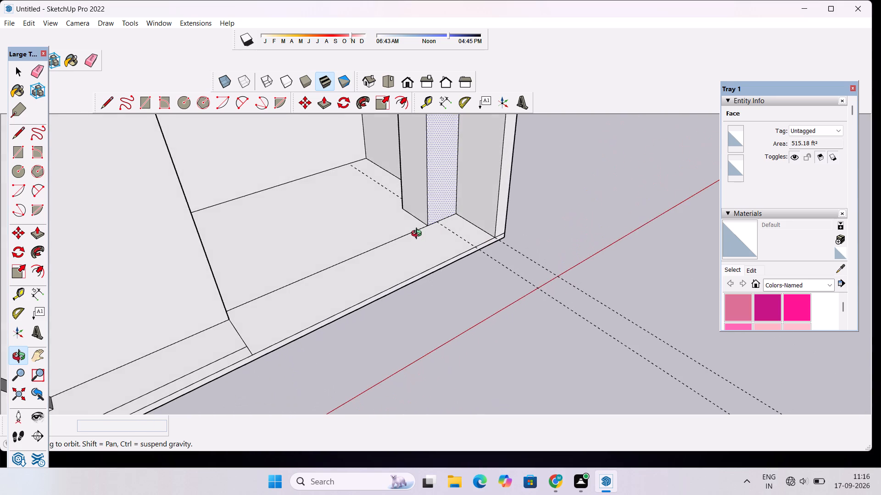
scroll(419, 234, "down", 4)
left_click_drag(436, 230, 465, 278, "shift")
scroll(478, 268, "up", 3)
left_click_drag(478, 268, 515, 264)
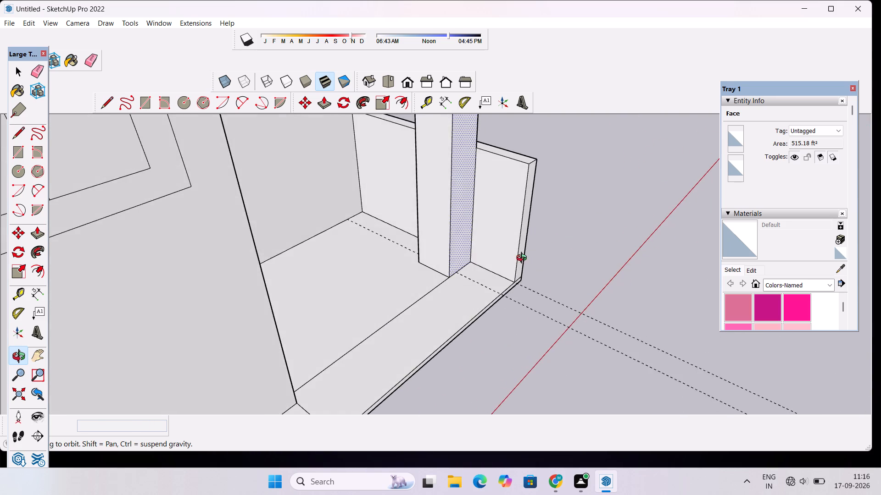
scroll(524, 259, "down", 4)
left_click_drag(526, 269, 503, 259, "shift")
scroll(493, 264, "up", 3, "shift")
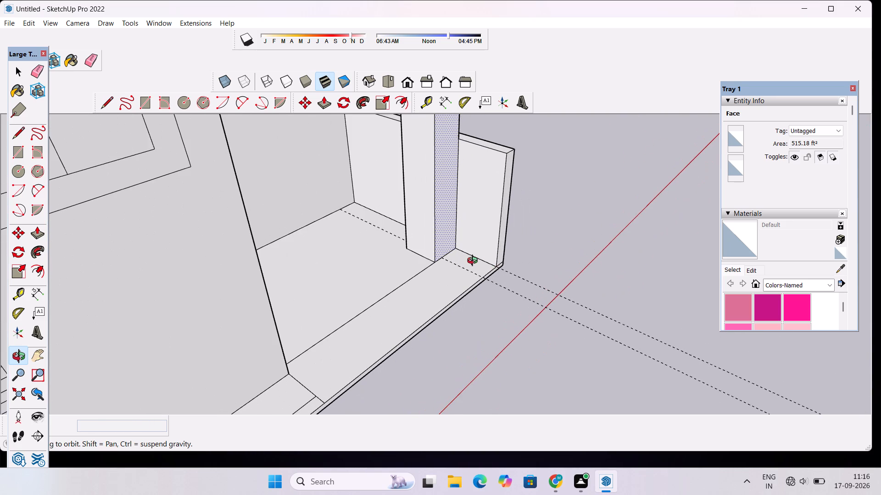
Place a guide line 2' in from the slab's front edge, crossing the floor beside the raised side wall.
scroll(474, 262, "up", 2)
key("t")
scroll(474, 262, "up", 5)
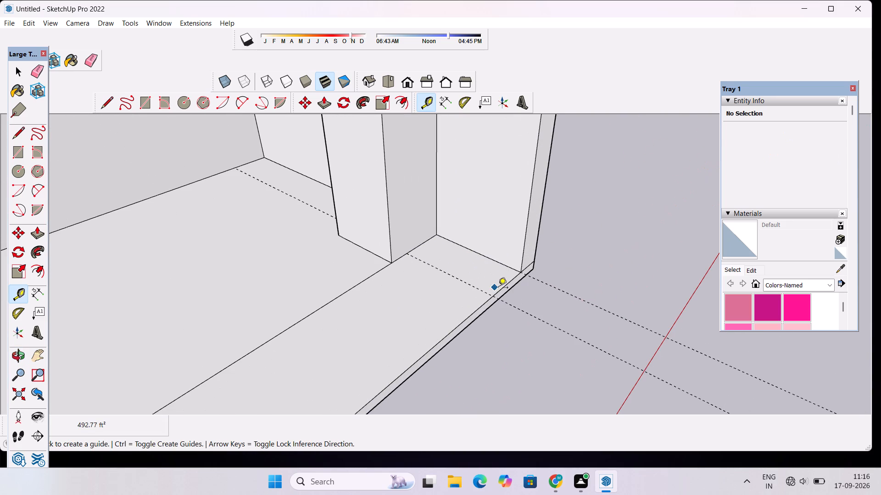
left_click(508, 286)
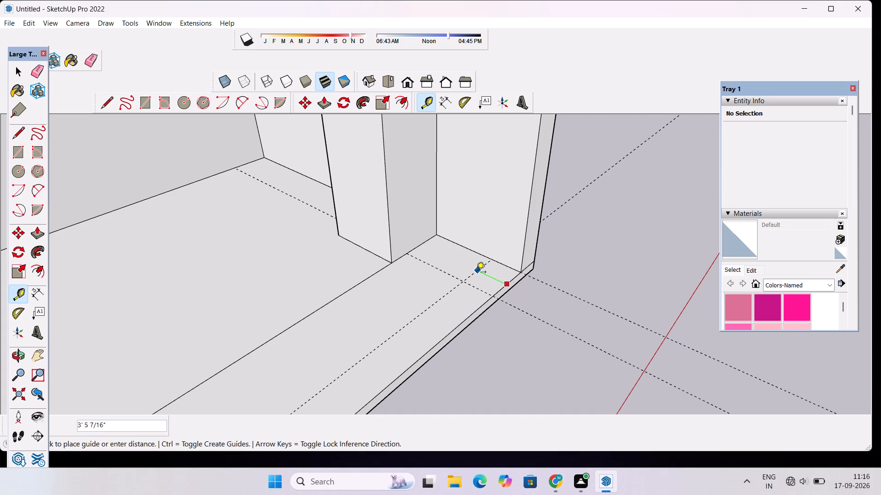
type("2'")
key("Return")
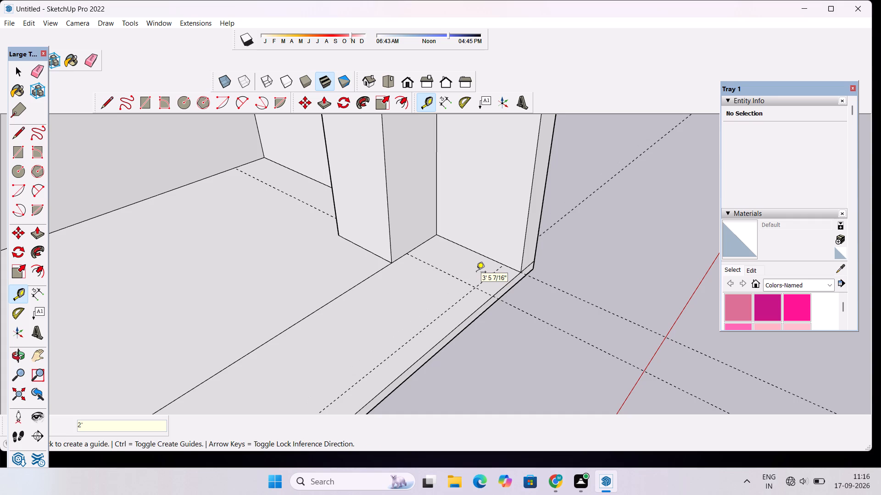
key("space")
Outline a small rectangle against the side wall at the slab's front corner with two lines along the crossing guides.
type("l")
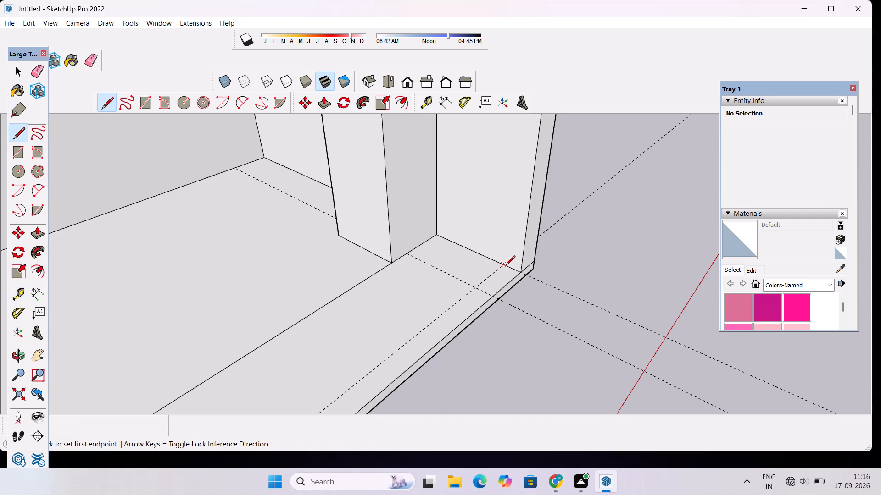
left_click(505, 264)
scroll(481, 281, "down", 8)
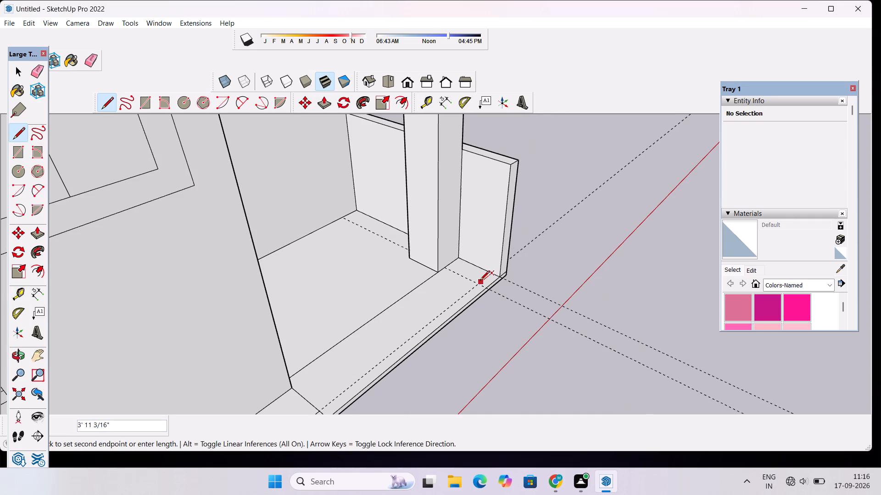
scroll(477, 282, "up", 9)
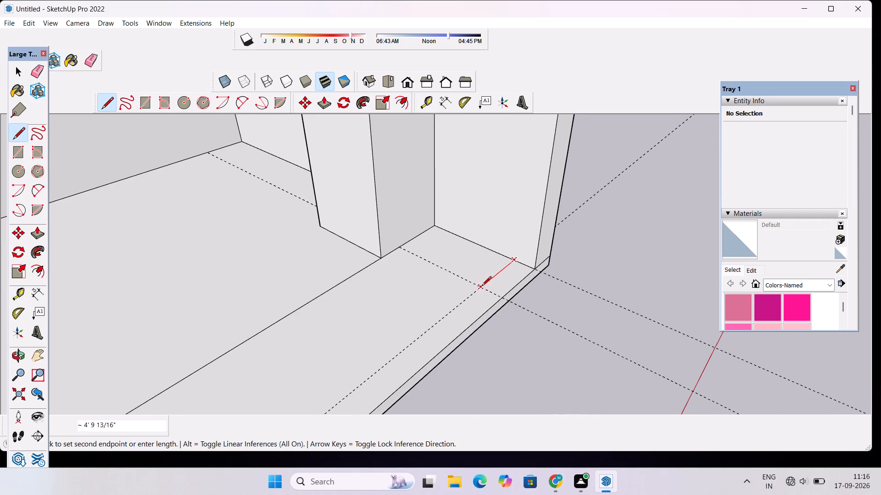
left_click(482, 288)
key("space")
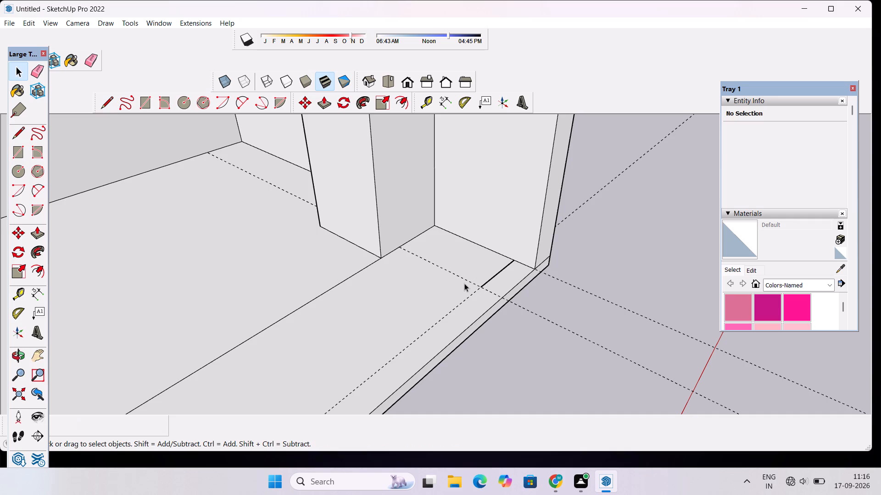
scroll(480, 284, "up", 4)
key("l")
left_click(481, 289)
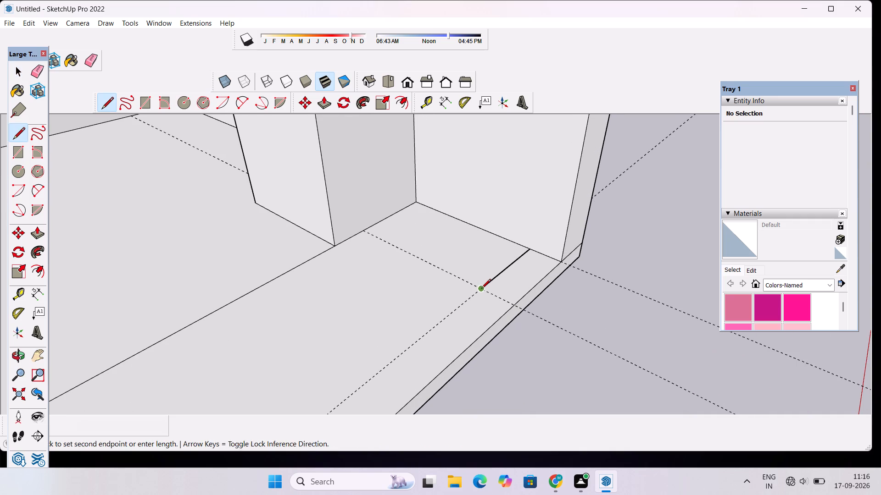
left_click(514, 307)
key("space")
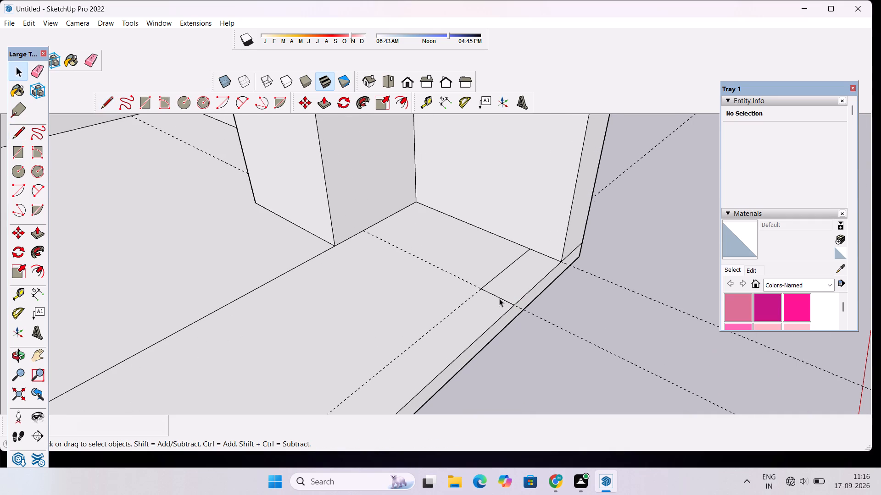
Push/Pull the small corner rectangle up 25', level with the top of the side wall.
scroll(499, 298, "down", 4)
scroll(507, 289, "up", 3)
left_click(507, 287)
key("p")
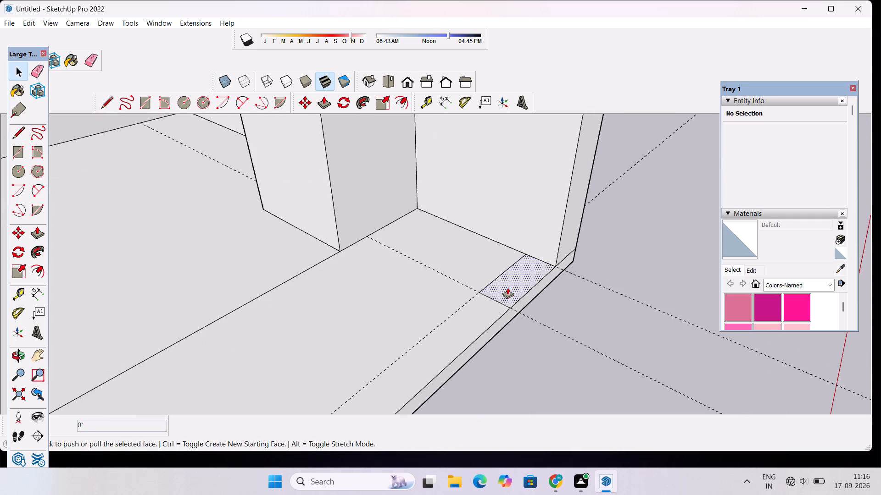
left_click(507, 287)
scroll(506, 280, "down", 15)
scroll(506, 280, "down", 6)
scroll(508, 257, "up", 3)
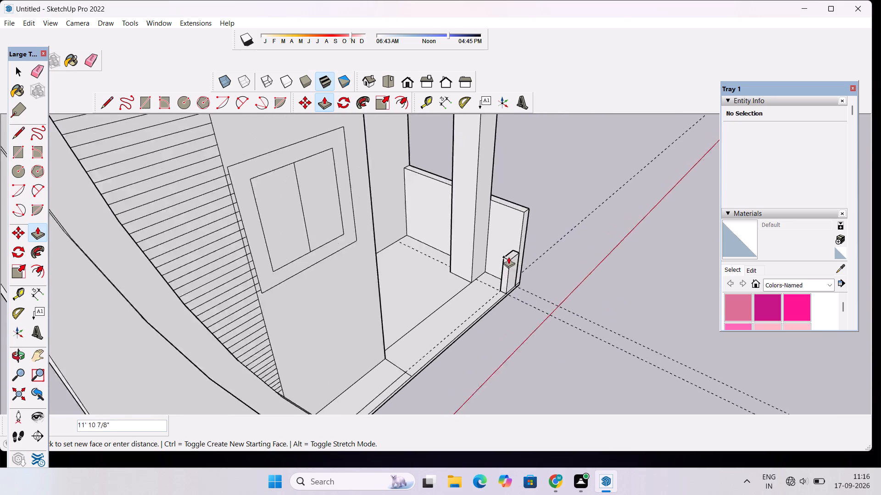
scroll(508, 257, "up", 6)
left_click(539, 182)
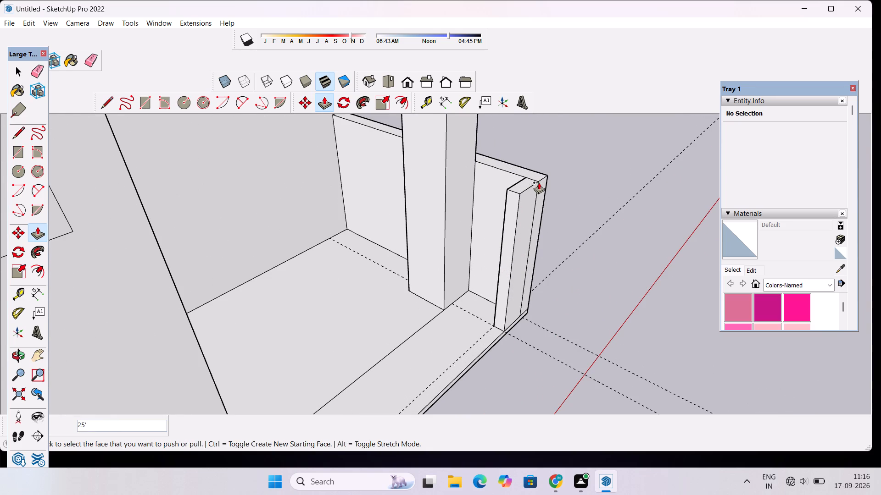
Erase the two seam edges between the corner pier and the side wall, on the top and the front face.
key("space")
scroll(480, 225, "down", 10)
key("o")
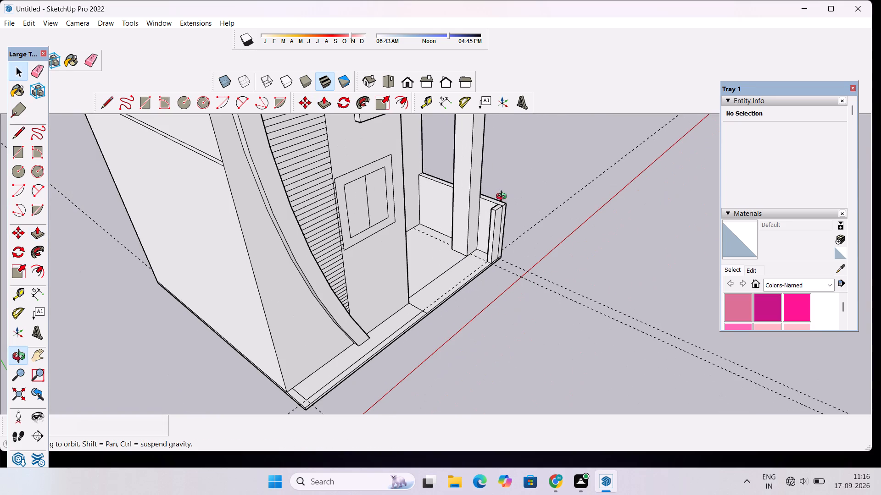
left_click_drag(416, 253, 264, 269)
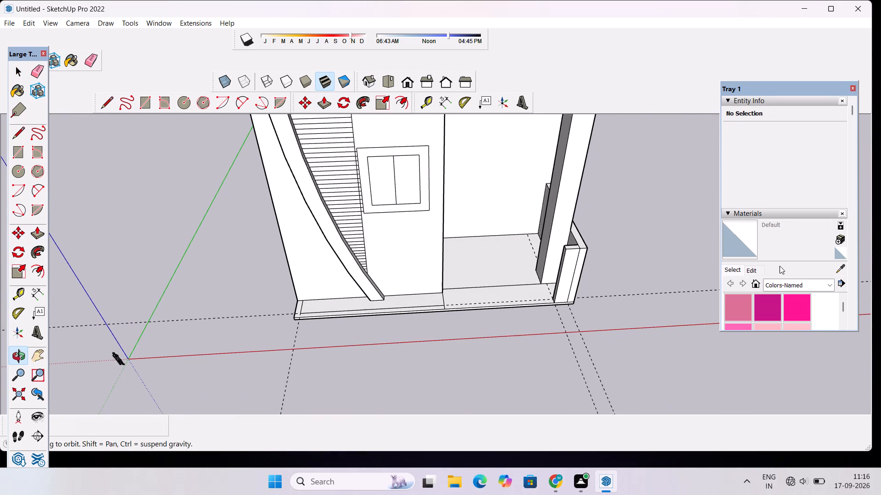
left_click_drag(658, 289, 547, 290)
scroll(491, 257, "up", 10)
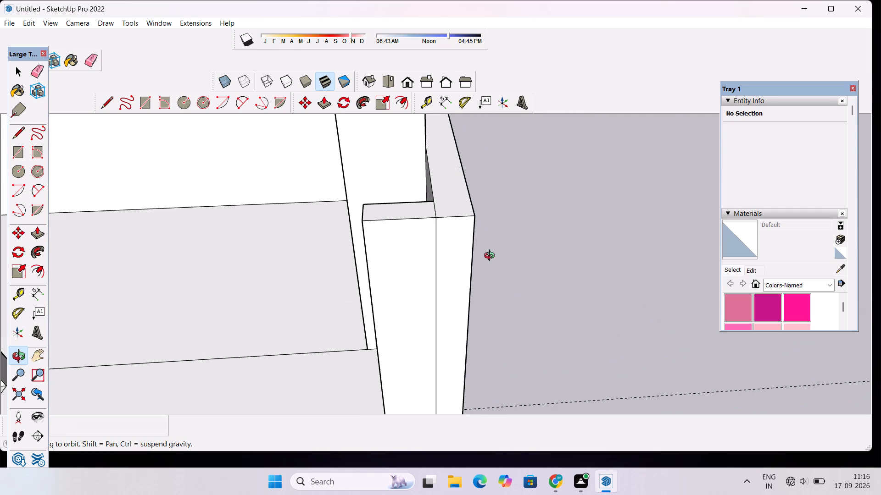
left_click_drag(491, 257, 491, 282)
scroll(436, 248, "up", 2)
key("e")
scroll(436, 248, "up", 3)
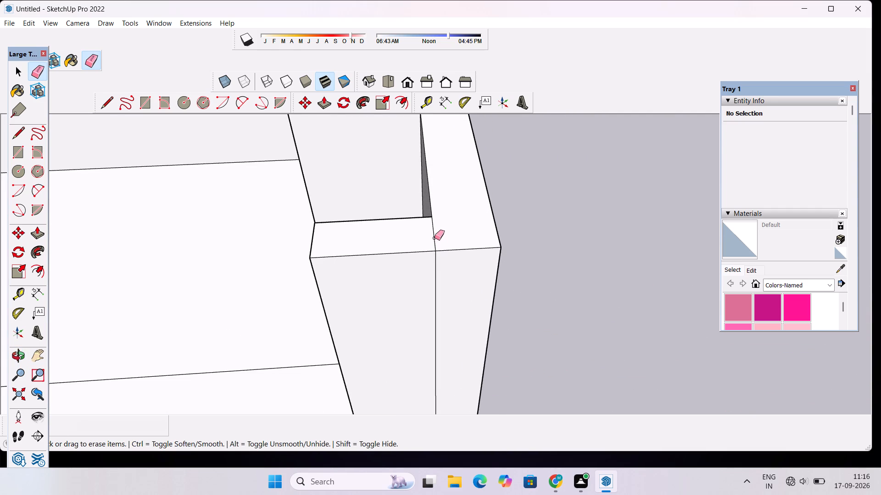
left_click(434, 237)
left_click(436, 269)
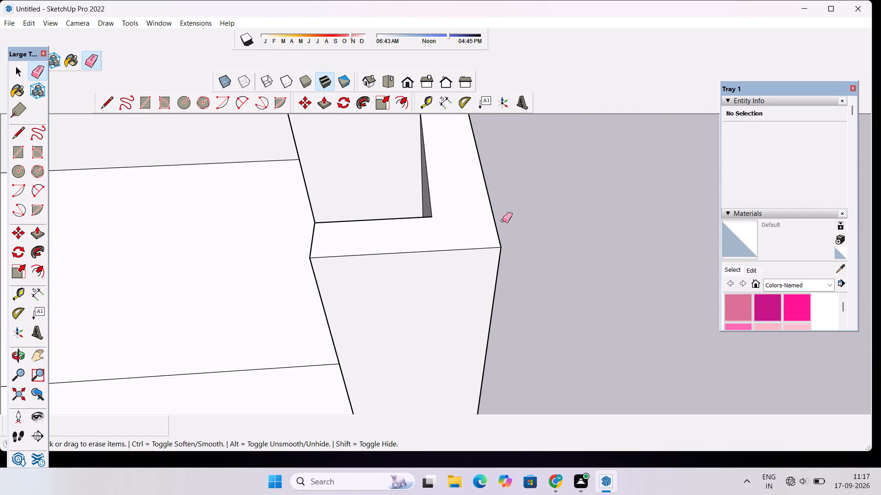
Examine the merged corner pier and side wall against the column, base slab and whole facade from several angles and distances.
scroll(514, 212, "down", 12)
key("o")
left_click_drag(468, 241, 532, 215)
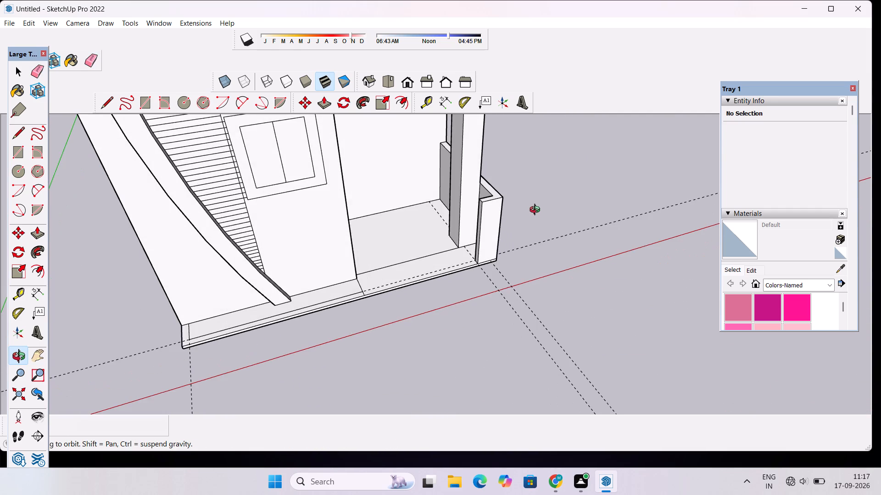
scroll(479, 234, "up", 4)
left_click_drag(480, 225, 504, 243)
scroll(501, 238, "down", 3)
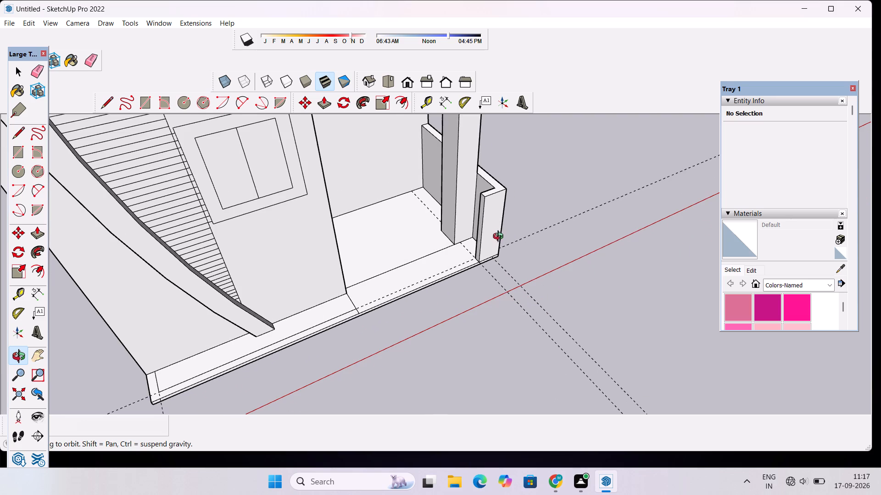
scroll(477, 236, "down", 3)
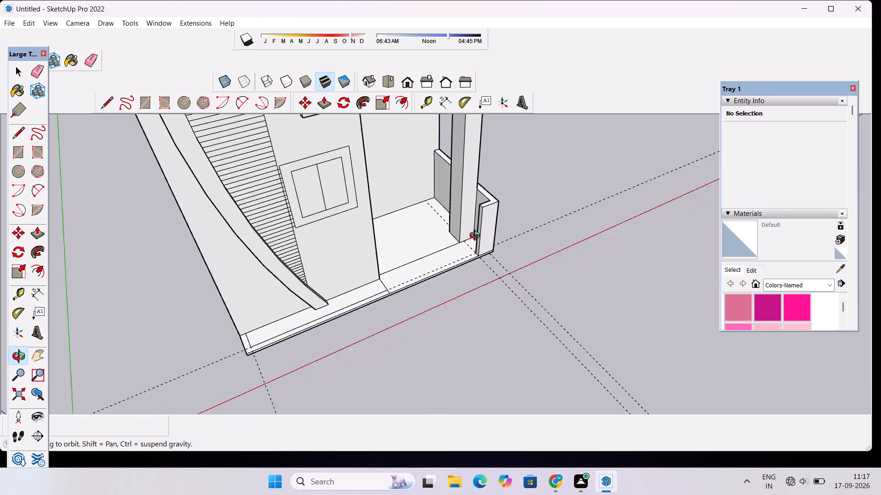
scroll(477, 236, "down", 4)
left_click_drag(476, 231, 499, 226)
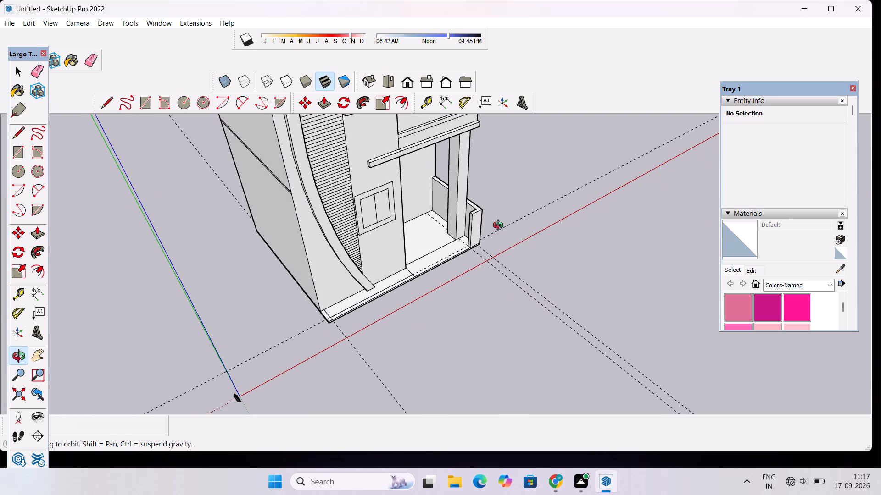
scroll(500, 226, "down", 6)
left_click_drag(471, 246, 502, 194)
scroll(491, 193, "up", 5)
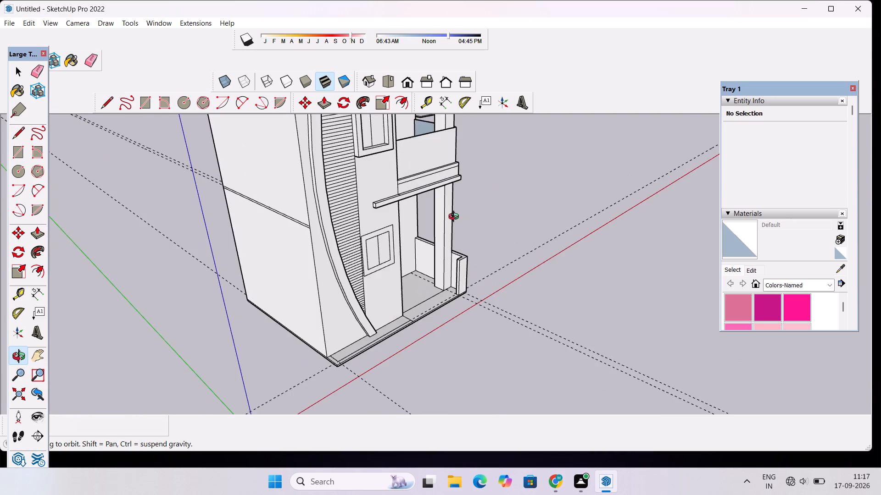
left_click_drag(438, 228, 504, 258)
scroll(510, 249, "up", 3)
left_click_drag(534, 241, 421, 264)
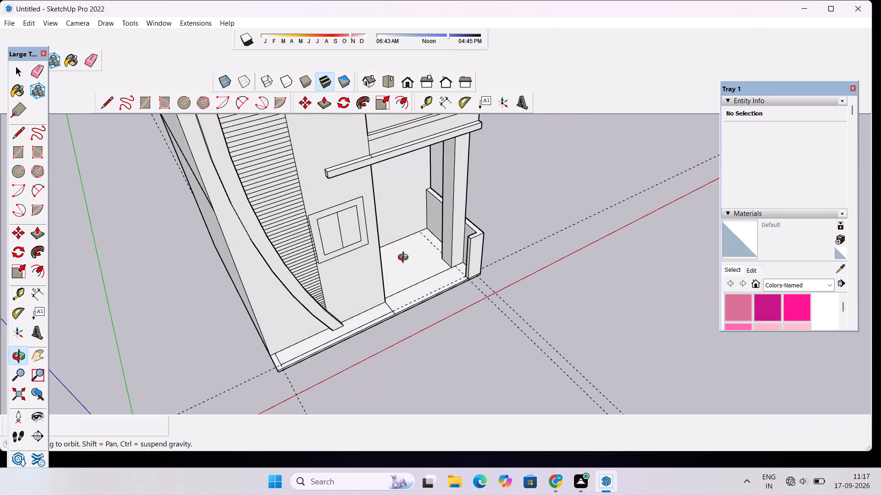
scroll(404, 258, "down", 3)
left_click_drag(401, 256, 489, 225)
scroll(492, 225, "down", 2)
left_click_drag(529, 219, 452, 234)
left_click_drag(384, 230, 477, 223)
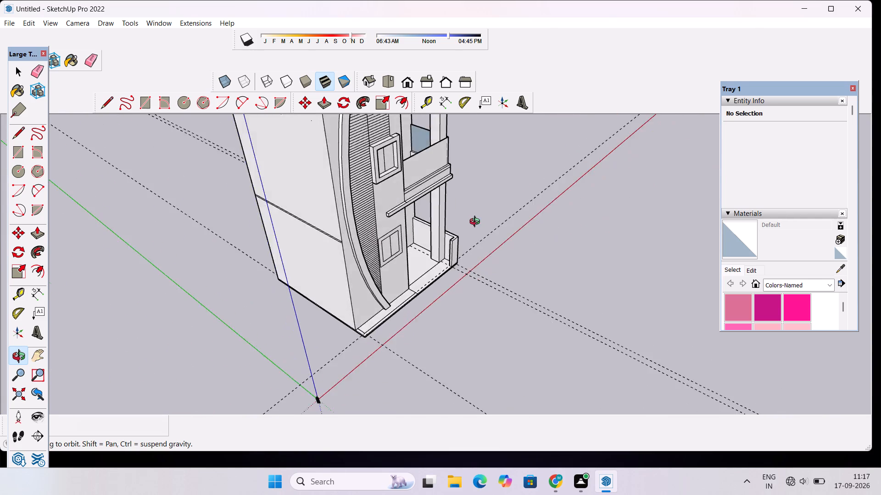
left_click_drag(477, 223, 369, 250)
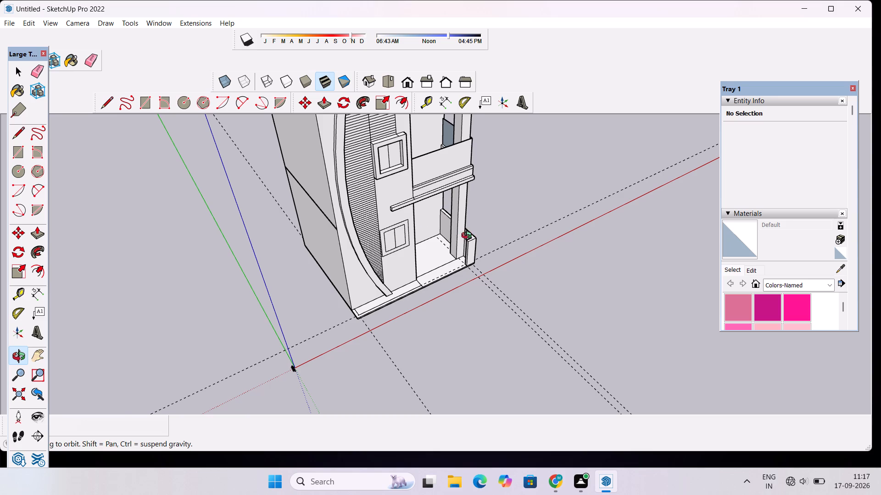
scroll(480, 231, "down", 6)
scroll(480, 231, "up", 5)
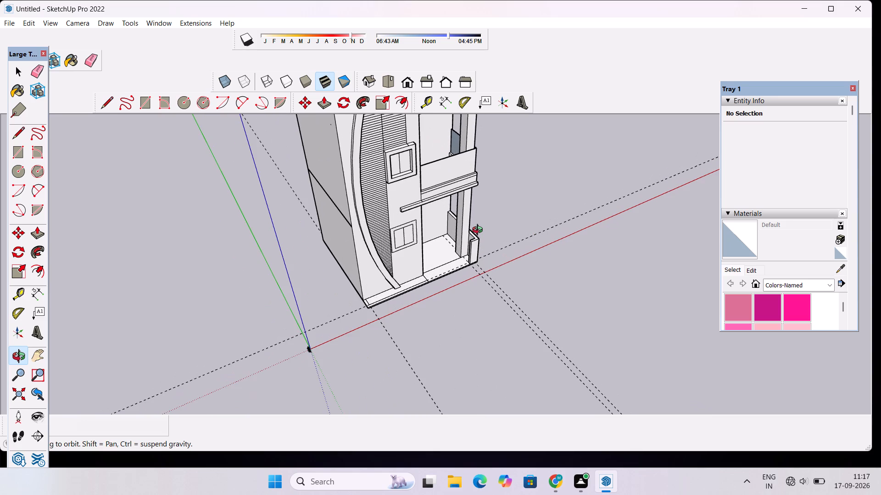
scroll(484, 225, "down", 3)
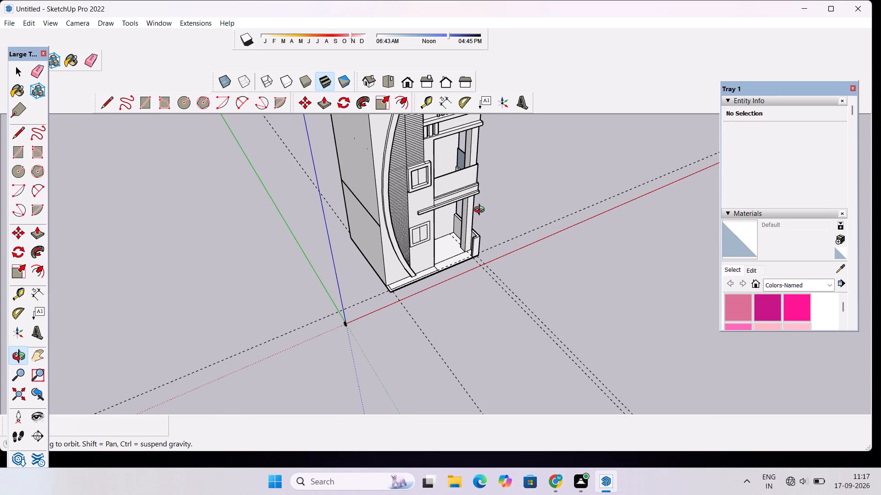
scroll(506, 198, "down", 4)
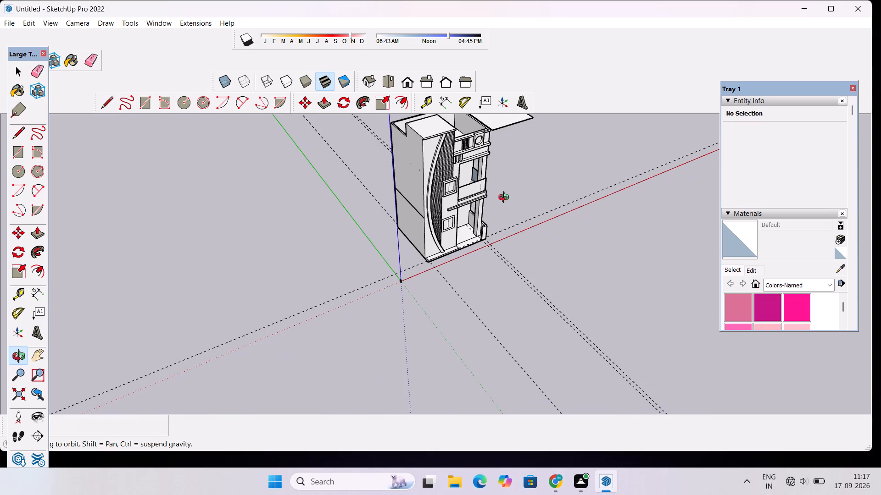
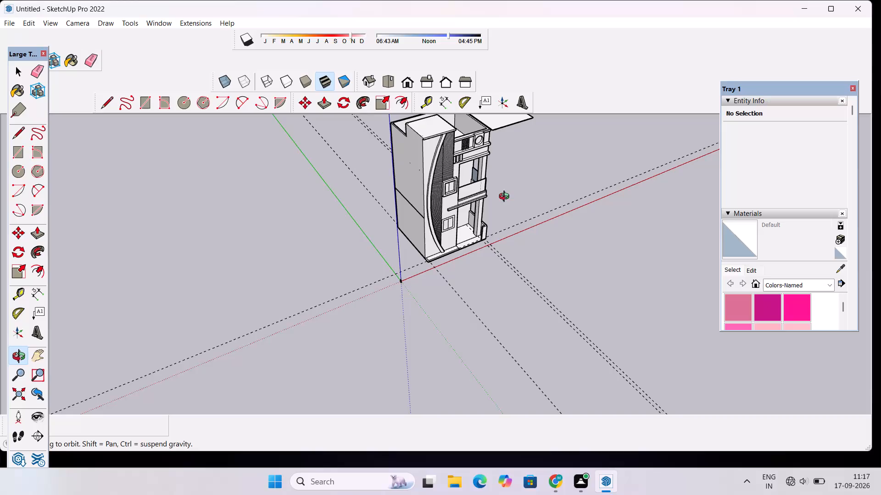
Examine the whole facade, its windows, balcony ledges and ground-level corner from several angles and distances.
scroll(506, 198, "down", 4)
left_click_drag(515, 222, 508, 230)
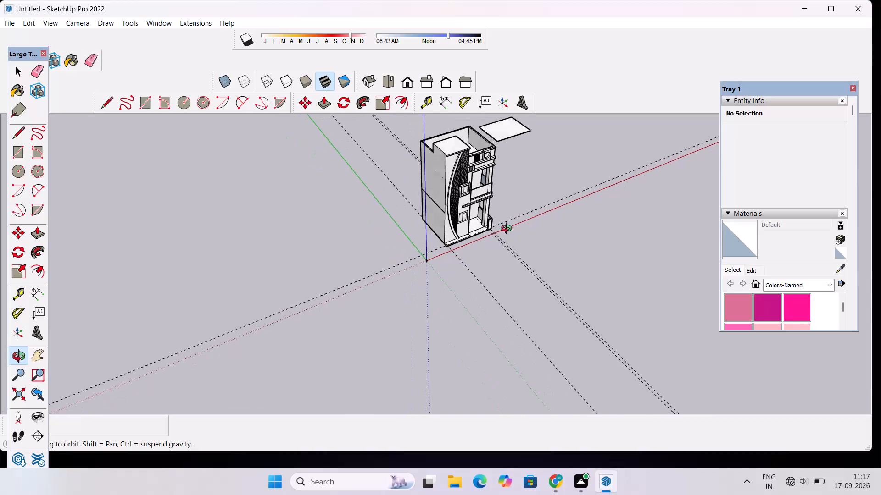
left_click_drag(508, 230, 451, 231)
scroll(486, 210, "up", 8)
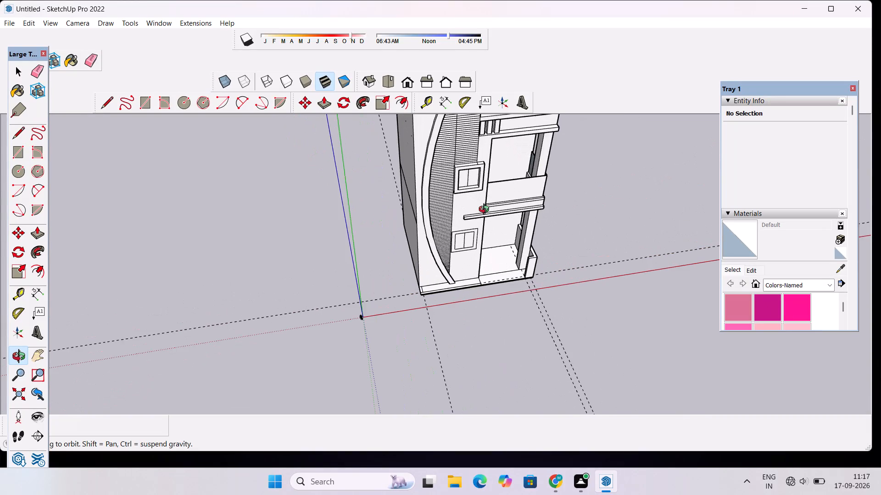
scroll(486, 210, "up", 3)
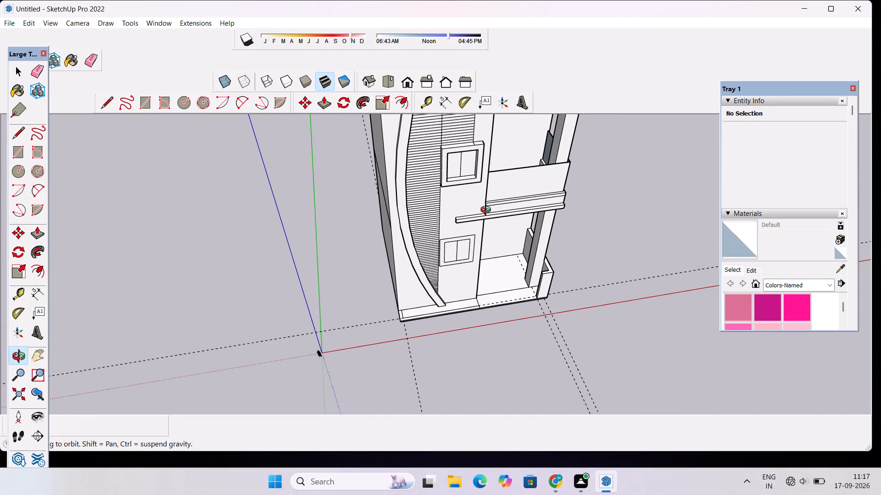
scroll(491, 210, "down", 4)
left_click_drag(496, 268, 477, 186)
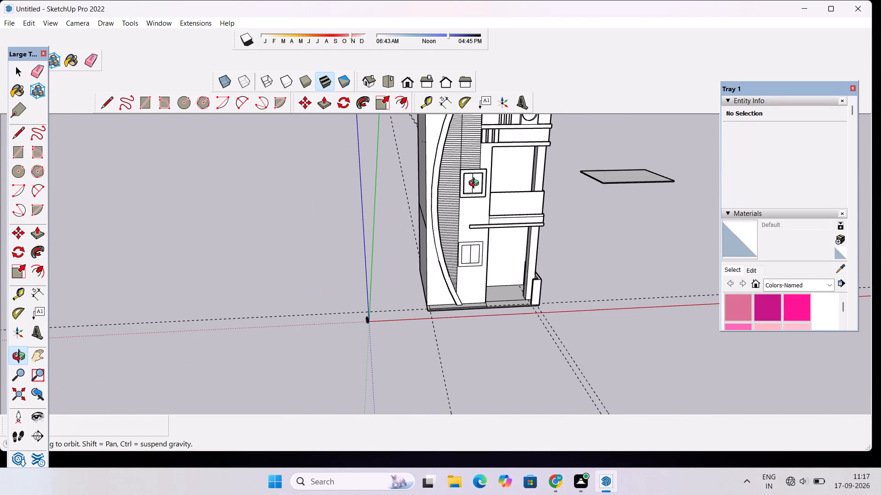
scroll(485, 216, "down", 5)
left_click_drag(510, 241, 439, 225, "shift")
scroll(426, 228, "up", 5)
left_click_drag(398, 283, 408, 215)
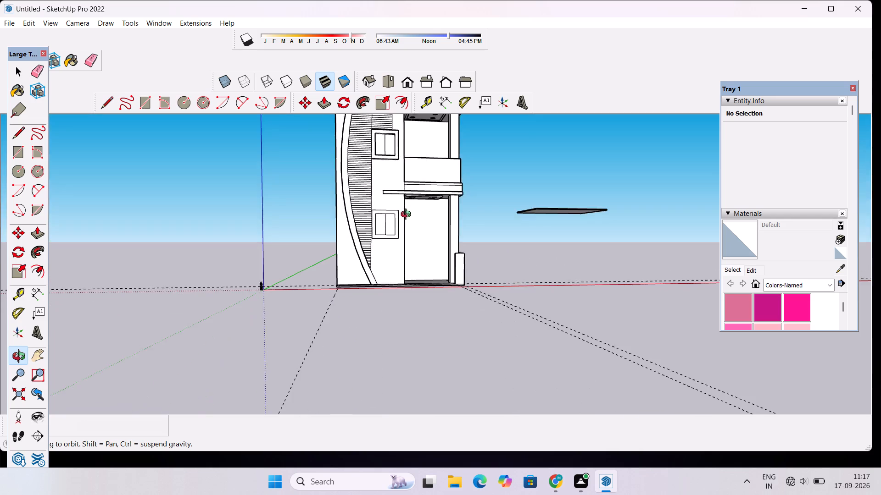
Push/Pull the lower window's frame outward 3', level with the face of the upper window's frame.
scroll(408, 215, "down", 5)
left_click_drag(409, 214, 388, 269, "shift")
scroll(388, 279, "up", 8)
left_click_drag(386, 282, 355, 299)
scroll(351, 295, "up", 7)
left_click_drag(357, 269, 358, 232, "shift")
scroll(358, 232, "up", 2)
key("p")
left_click(383, 192)
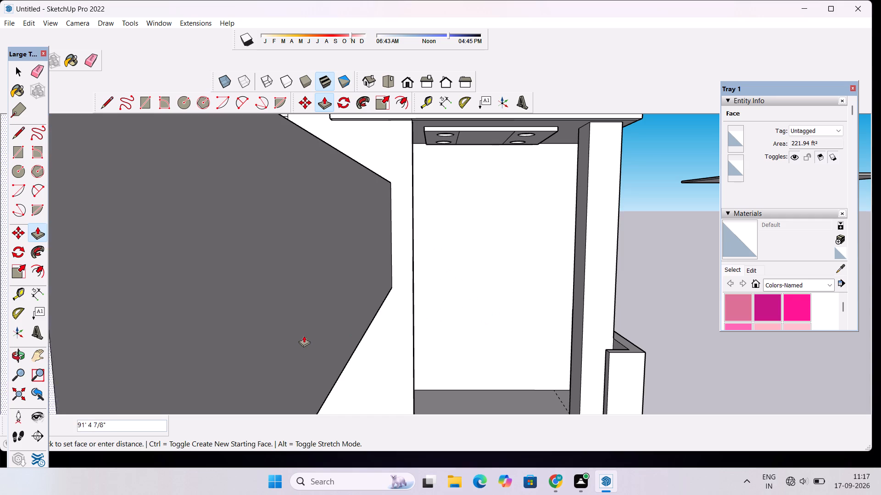
scroll(357, 285, "down", 10)
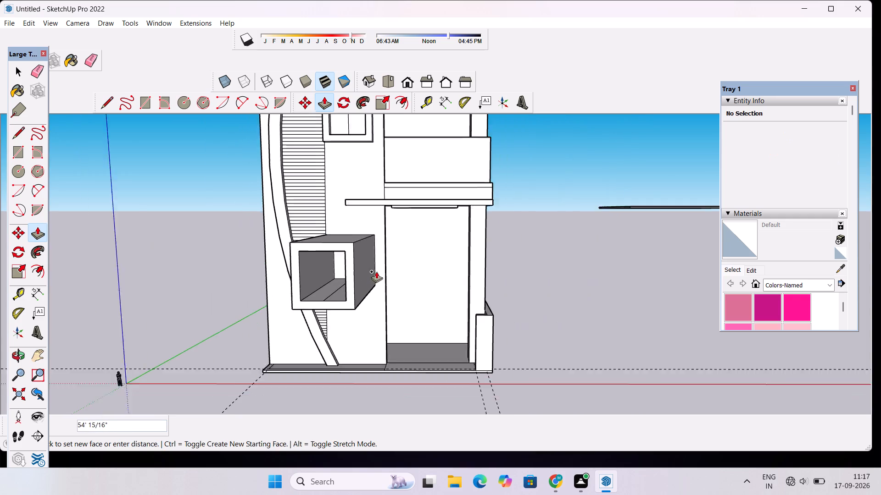
scroll(376, 271, "down", 4)
scroll(371, 175, "up", 5)
left_click(371, 175)
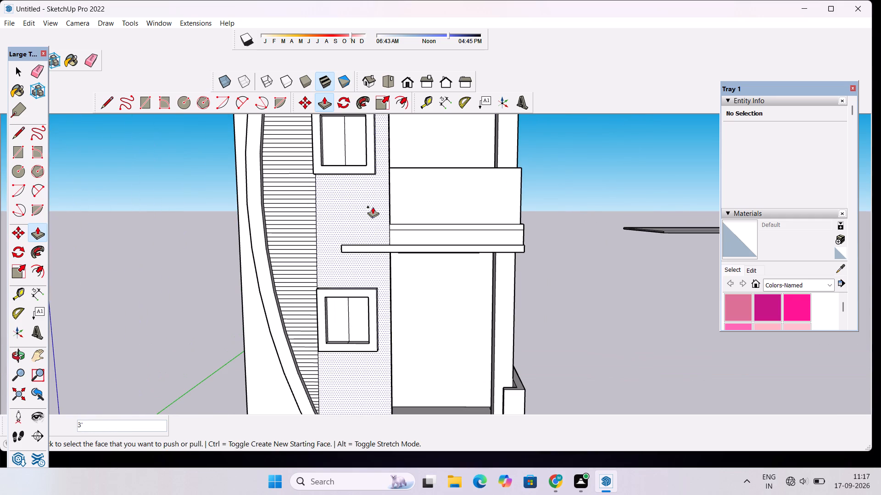
scroll(377, 233, "down", 7)
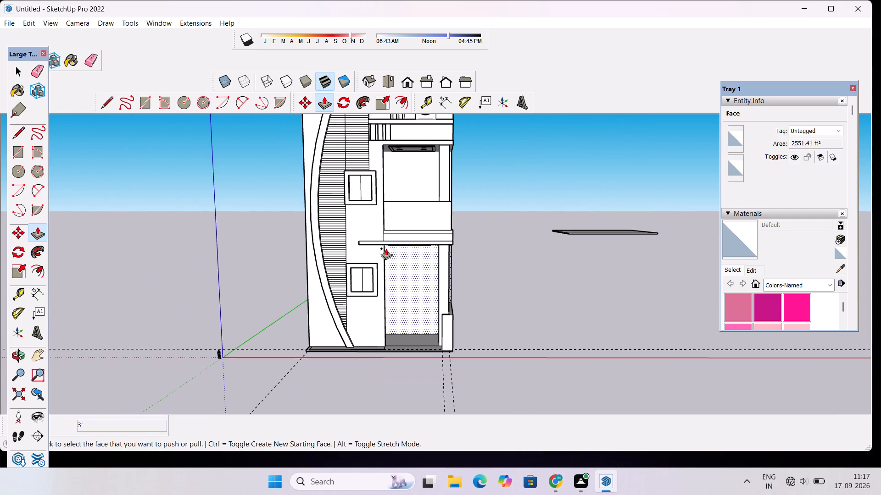
key("space")
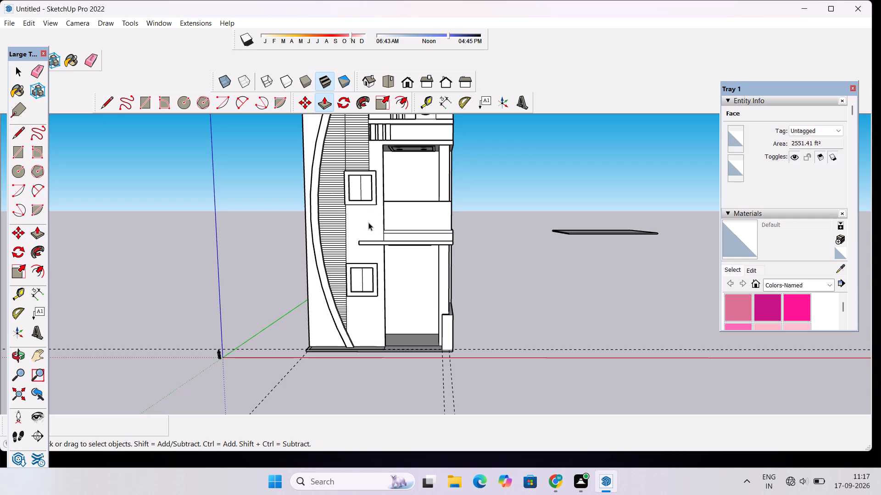
Erase the seam edges where the balcony band and the ledge below it meet the window wall.
scroll(368, 222, "up", 6)
scroll(374, 243, "down", 3)
scroll(386, 227, "up", 2)
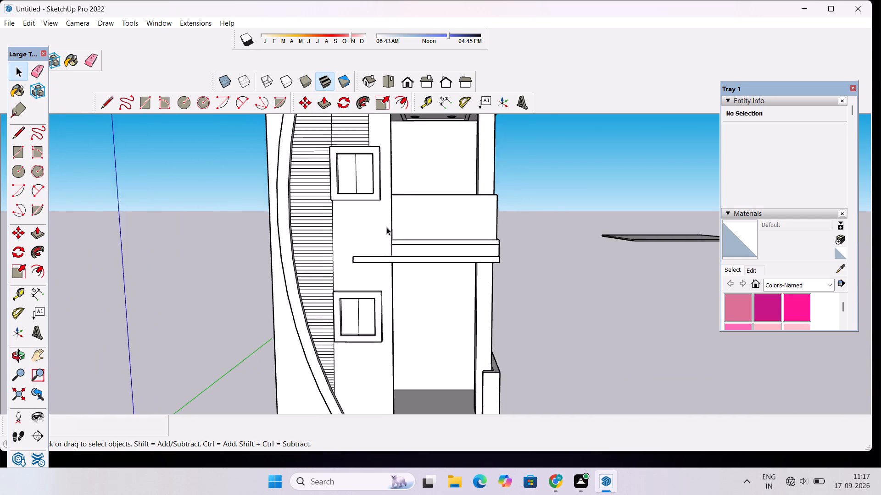
scroll(386, 227, "up", 3)
scroll(432, 230, "up", 1)
key("o")
left_click_drag(477, 206, 427, 220)
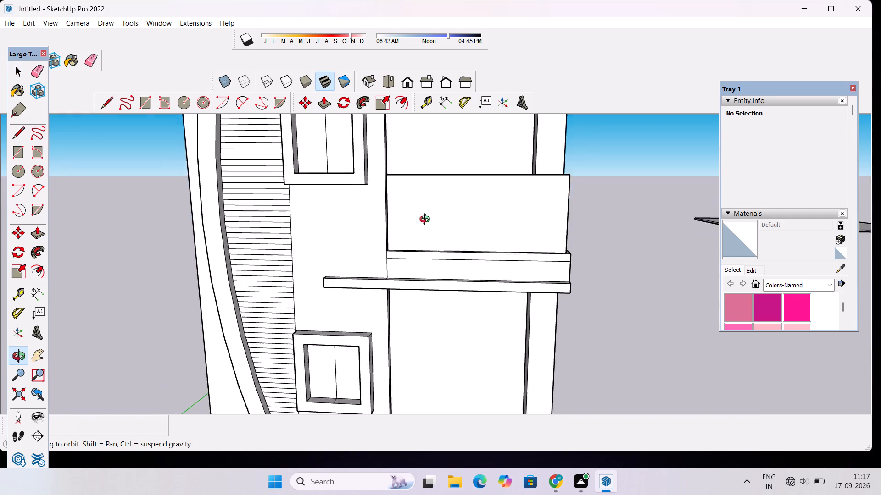
left_click_drag(427, 220, 403, 261)
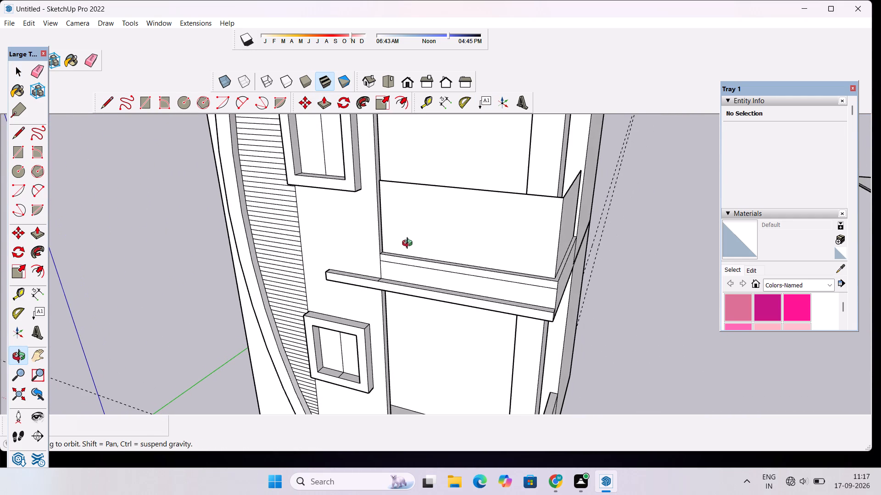
scroll(411, 243, "down", 6)
scroll(411, 243, "up", 6)
left_click_drag(368, 249, 380, 250)
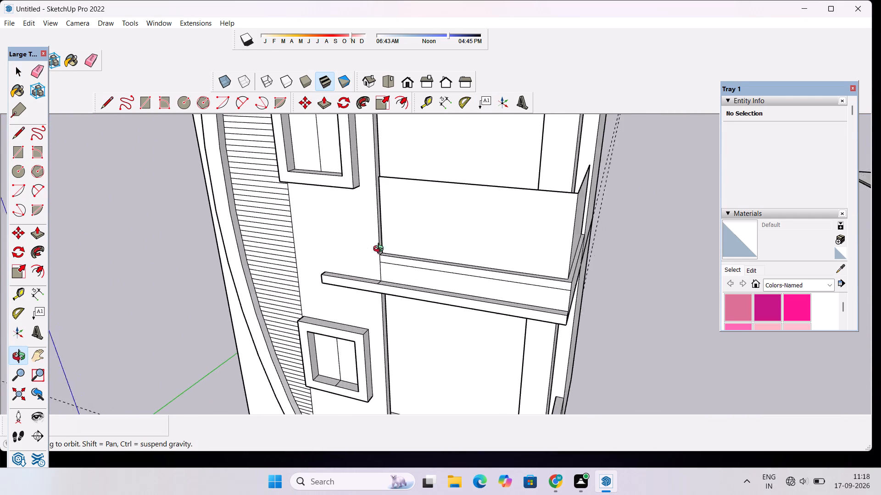
left_click_drag(380, 250, 428, 234)
scroll(385, 251, "up", 3)
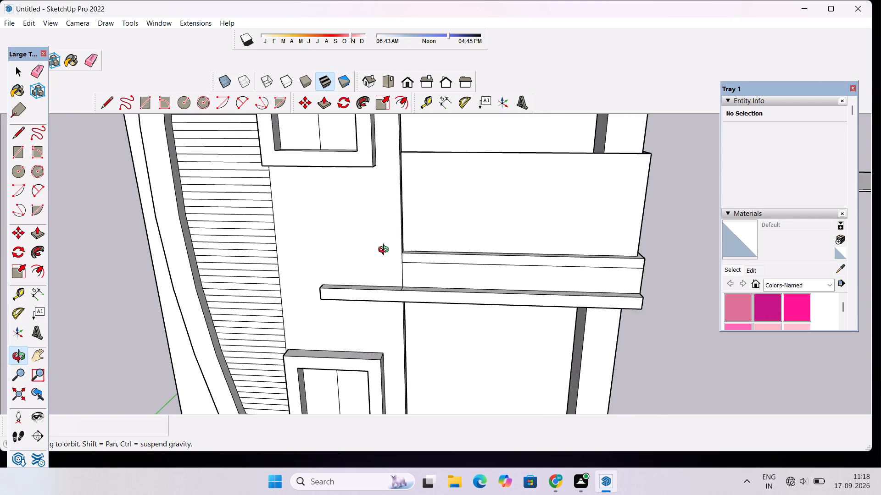
scroll(385, 251, "up", 1)
left_click_drag(364, 259, 443, 240)
scroll(450, 269, "up", 10)
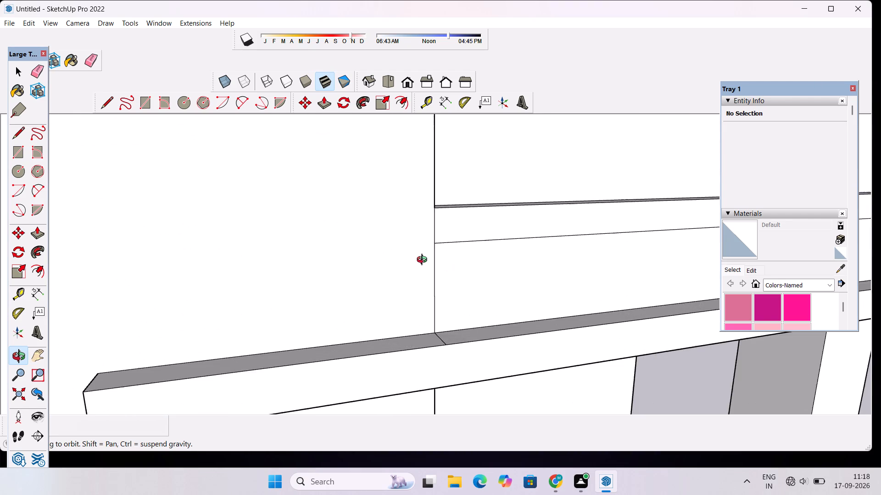
left_click_drag(417, 260, 348, 248)
scroll(348, 248, "up", 1)
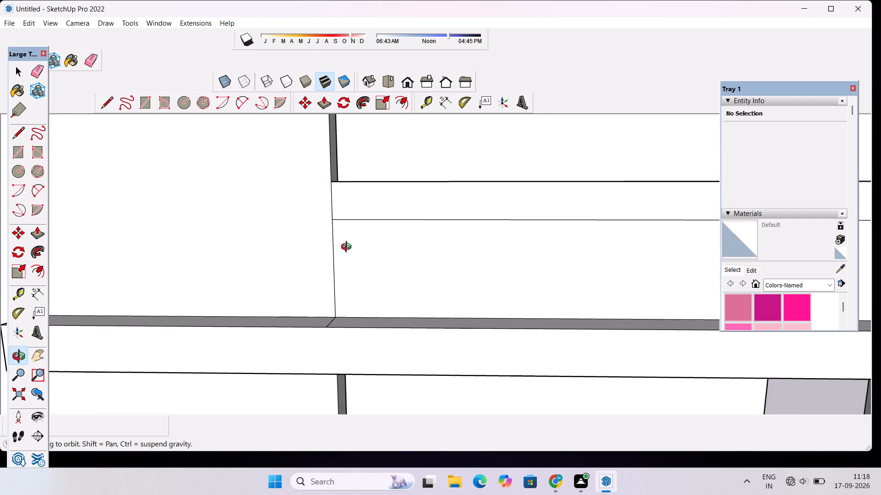
left_click(348, 247)
scroll(348, 244, "down", 3)
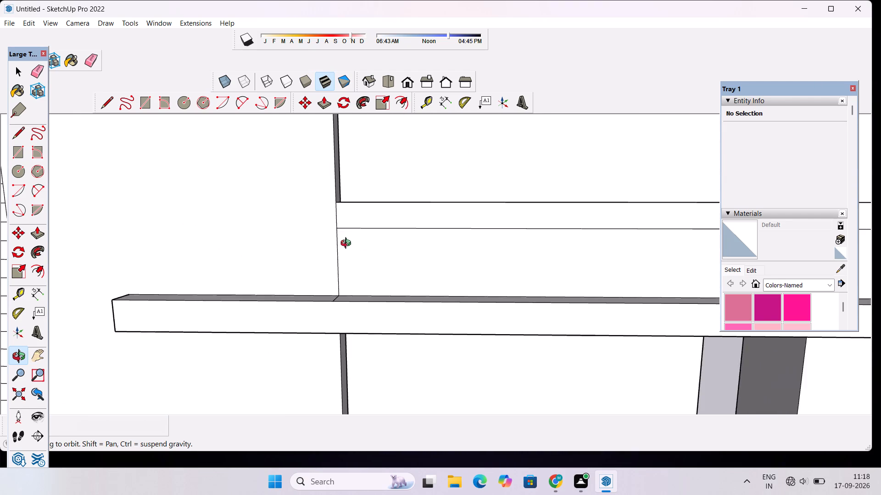
scroll(348, 244, "down", 5)
scroll(348, 244, "up", 9)
key("e")
left_click_drag(348, 244, 335, 259)
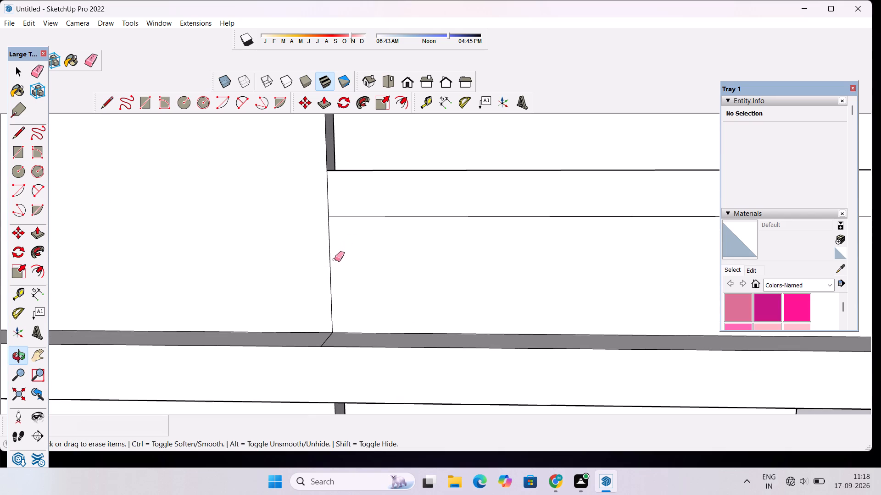
left_click_drag(335, 259, 326, 279)
scroll(335, 325, "up", 5)
left_click_drag(326, 346, 317, 347)
scroll(321, 294, "down", 12)
scroll(349, 266, "down", 3)
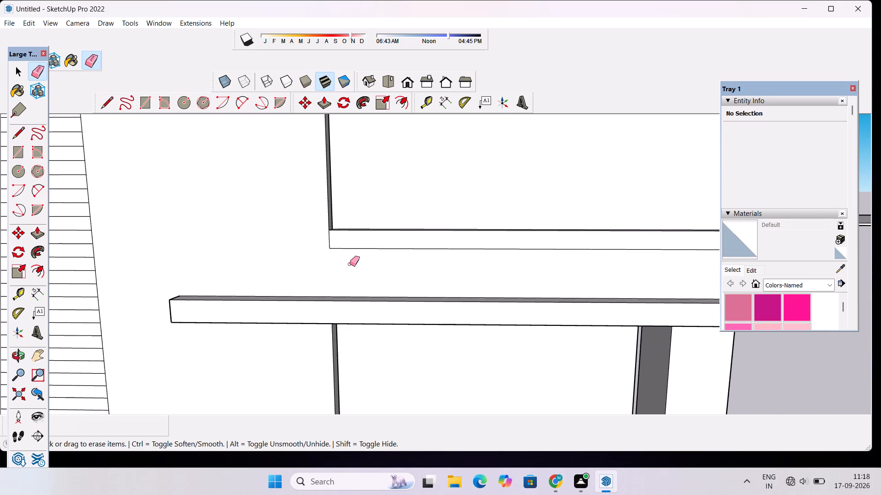
Copy the short 2' end edge of the balcony's upper strip about 1' 10" onto the window wall.
scroll(315, 212, "up", 4)
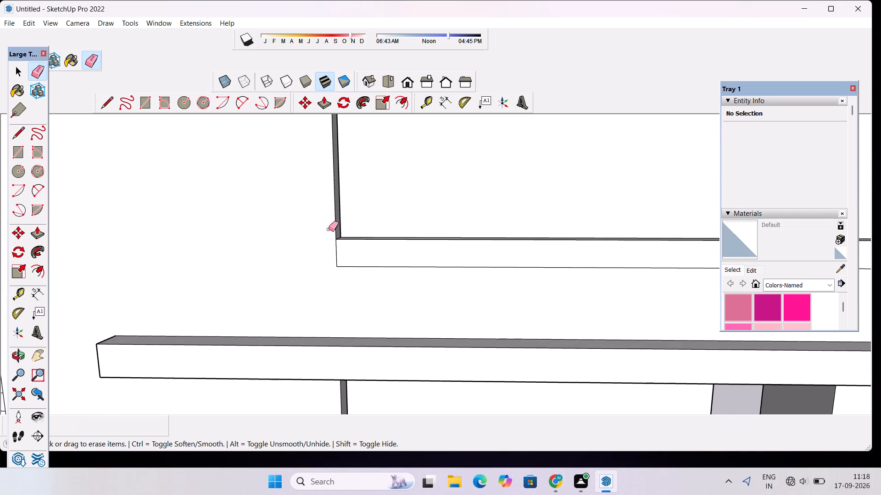
key("m")
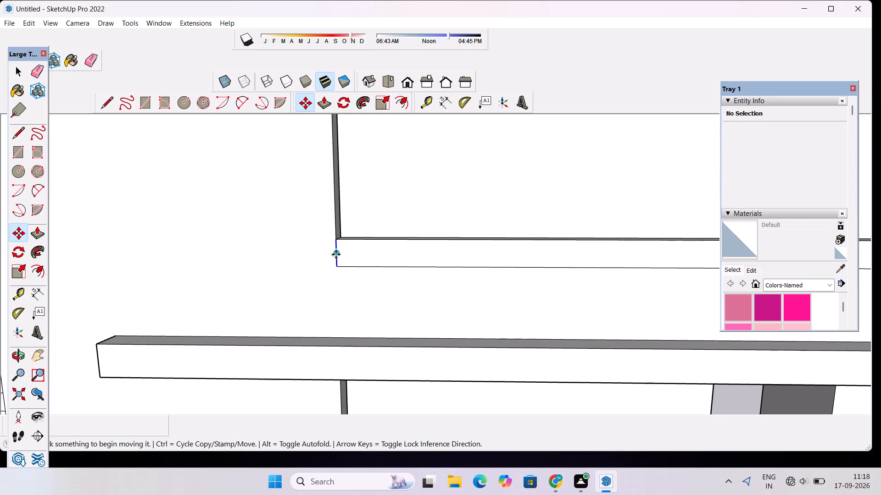
left_click(336, 254)
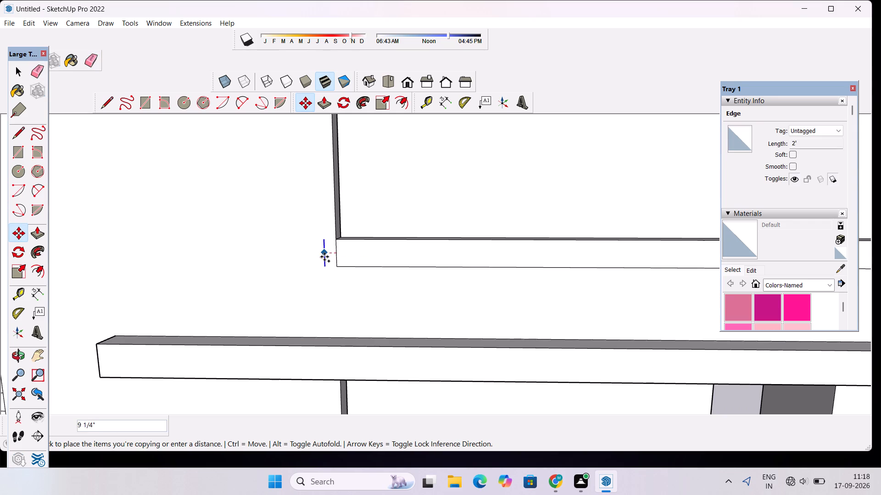
left_click(311, 258)
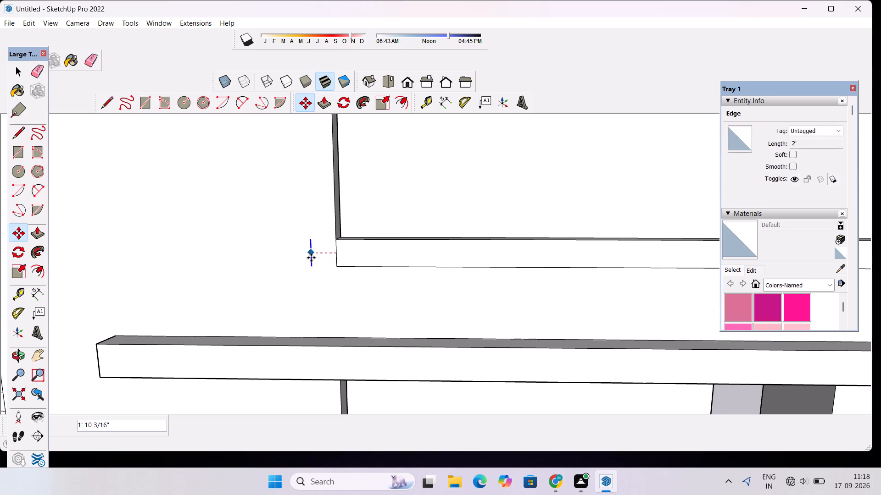
key("space")
Draw the bottom and top lines joining the copied edge to the strip's original end edge.
type("l")
left_click(312, 264)
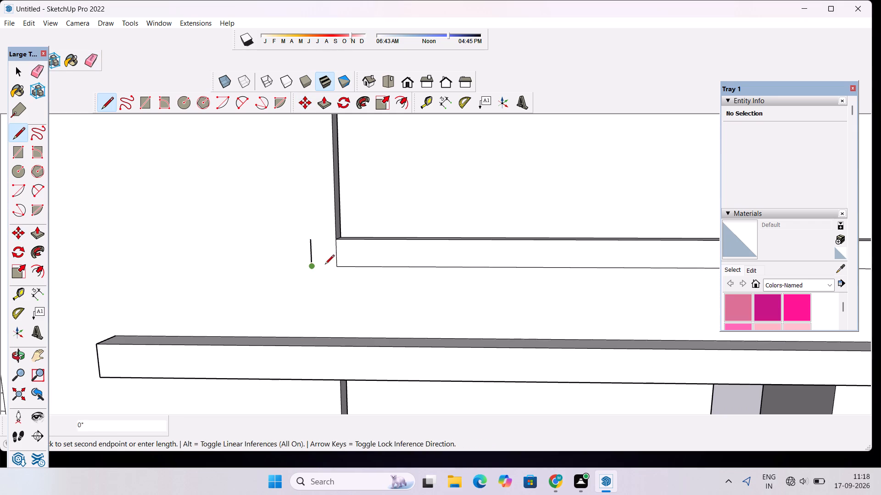
left_click(336, 266)
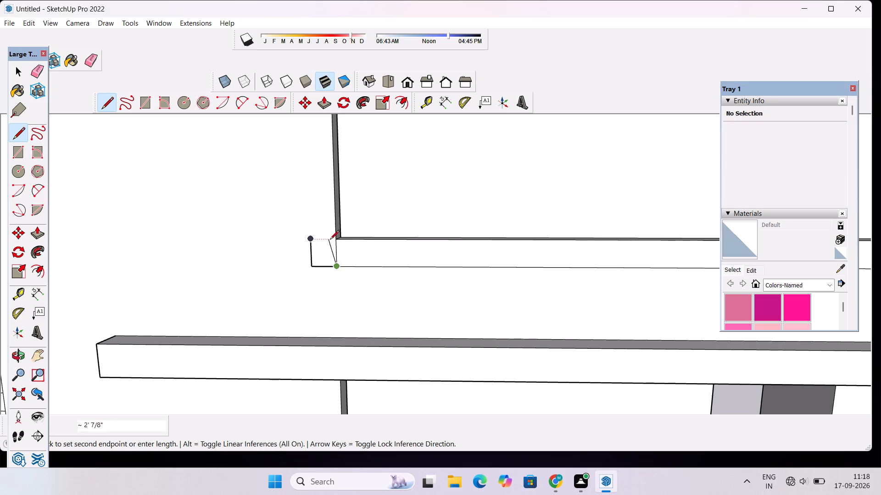
left_click(335, 239)
left_click(311, 241)
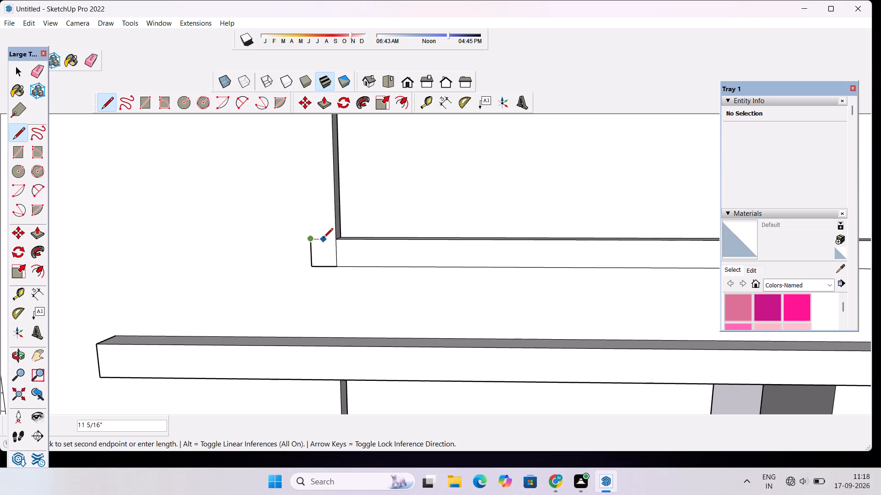
left_click(336, 238)
key("space")
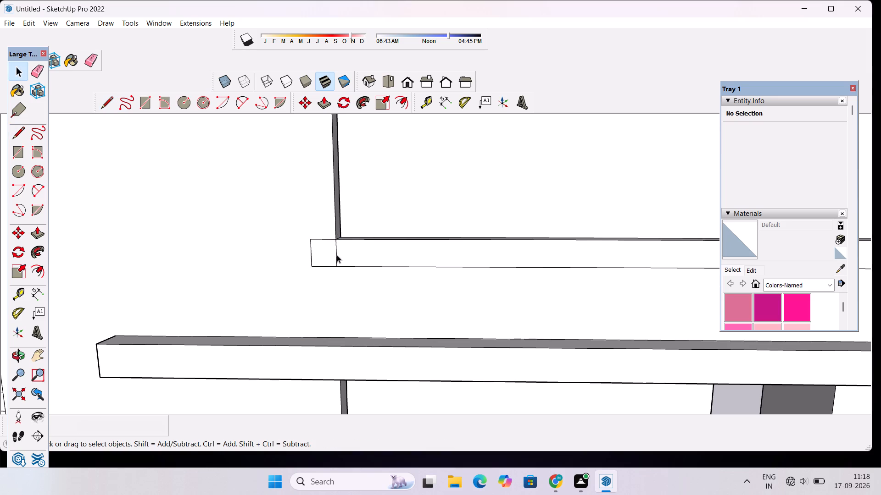
Erase the original end edge between the balcony strip and its new extension on the window wall.
key("e")
left_click(336, 253)
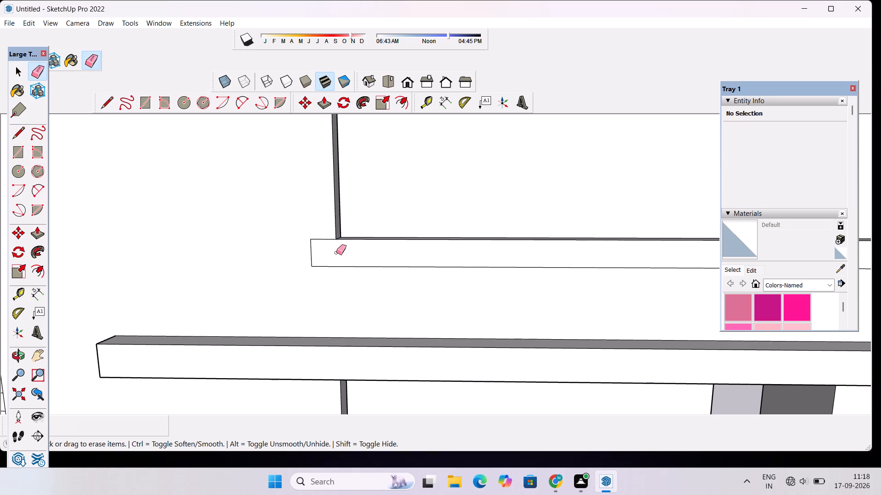
key("space")
Push/Pull the extended narrow strip below the balcony parapet outward 3".
scroll(313, 246, "down", 11)
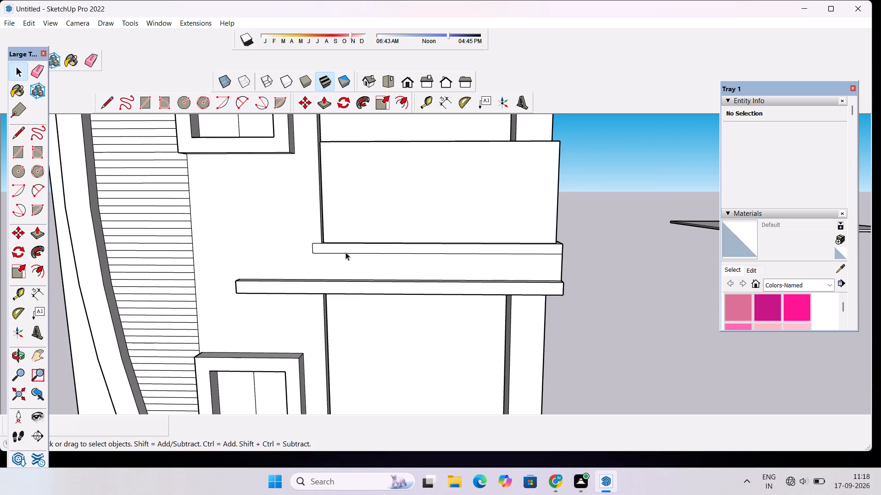
scroll(512, 261, "up", 1)
key("o")
left_click_drag(580, 276, 465, 216)
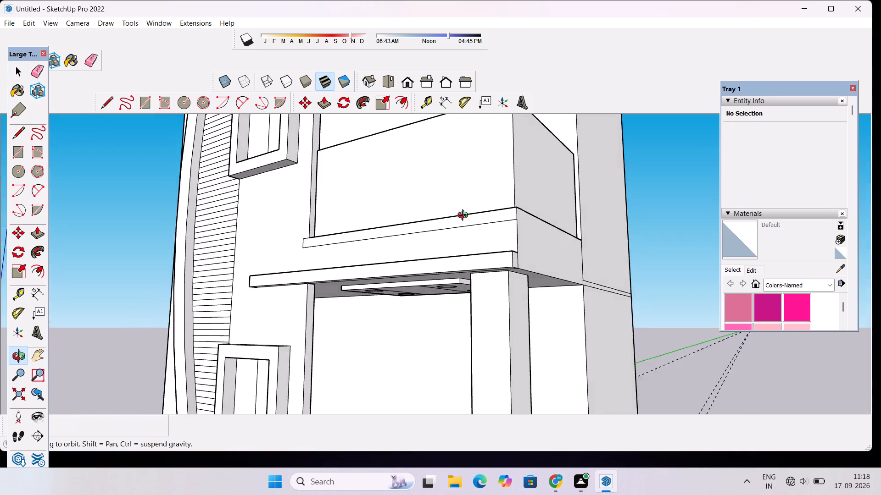
left_click_drag(465, 216, 542, 350)
scroll(559, 304, "up", 4)
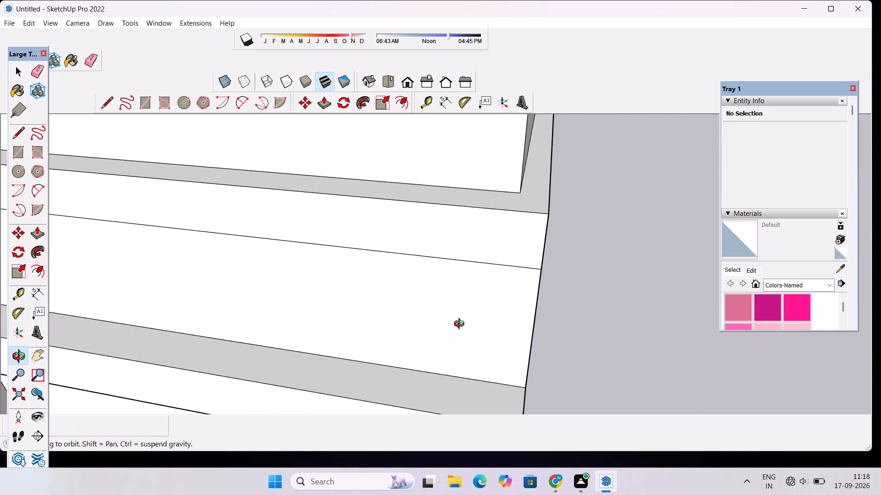
left_click_drag(461, 325, 487, 317)
scroll(487, 317, "down", 6)
left_click_drag(446, 302, 450, 333, "shift")
scroll(450, 333, "down", 4)
left_click_drag(450, 333, 533, 303)
scroll(533, 303, "down", 2)
key("space")
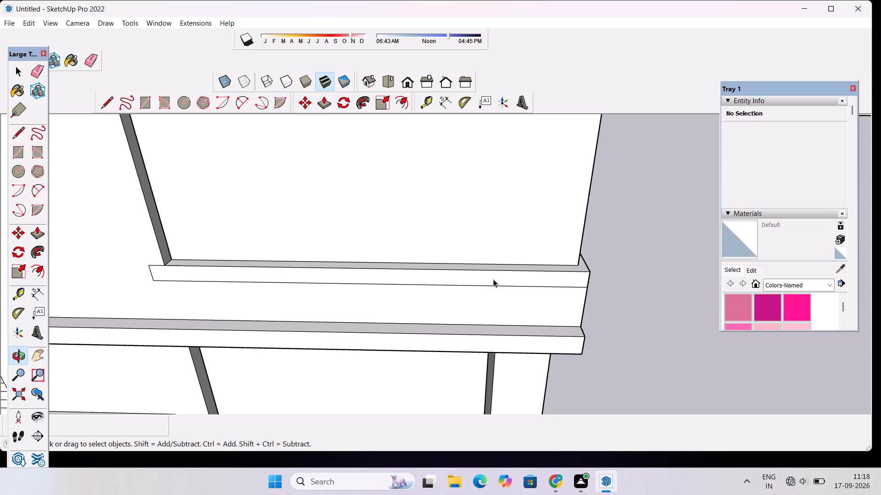
left_click(493, 279)
key("p")
left_click(493, 279)
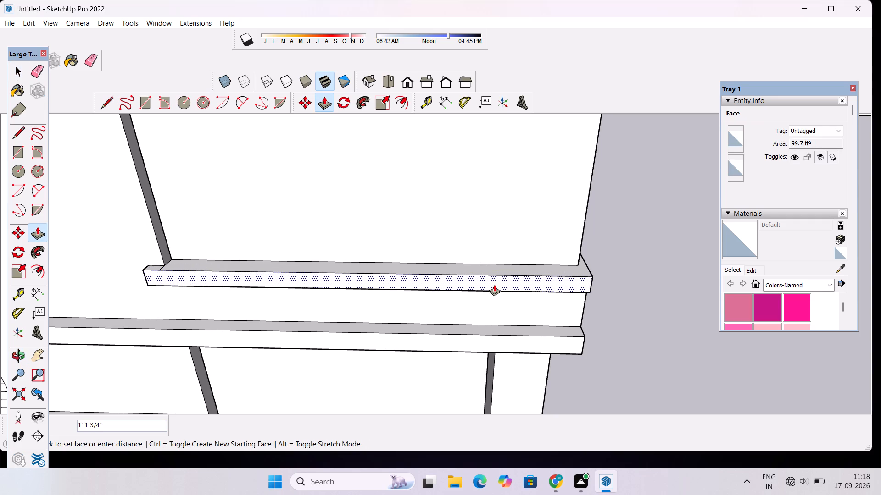
type("3\"")
key("Return")
key("space")
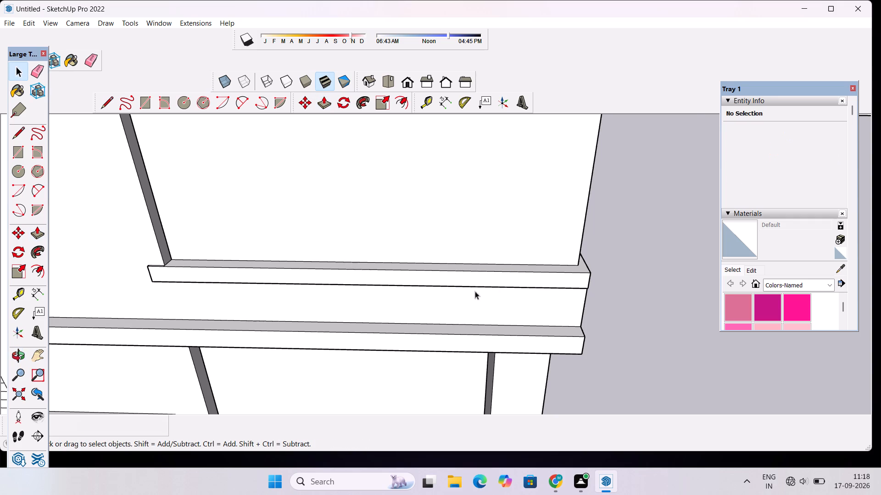
Inspect the two projecting bands beneath the balcony and the overall facade from close up and from a distance.
scroll(170, 283, "up", 2)
scroll(170, 283, "down", 7)
key("o")
left_click_drag(187, 295, 198, 291)
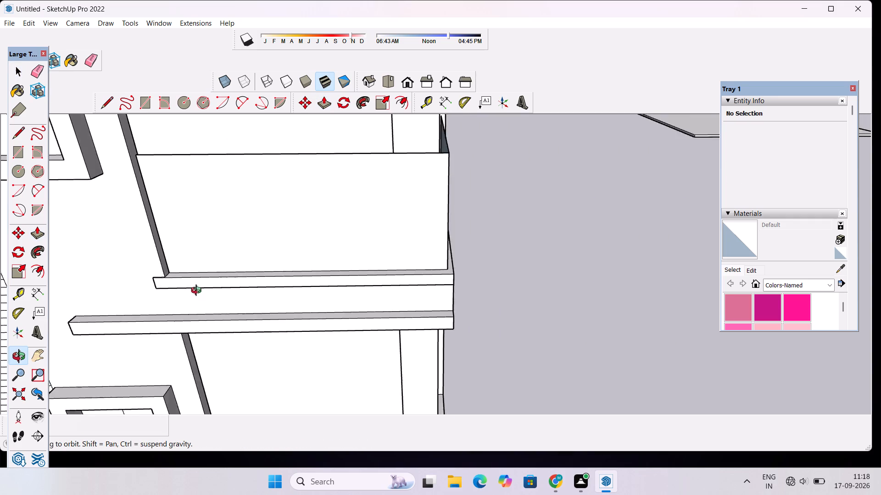
left_click_drag(198, 291, 294, 252)
scroll(294, 252, "down", 2)
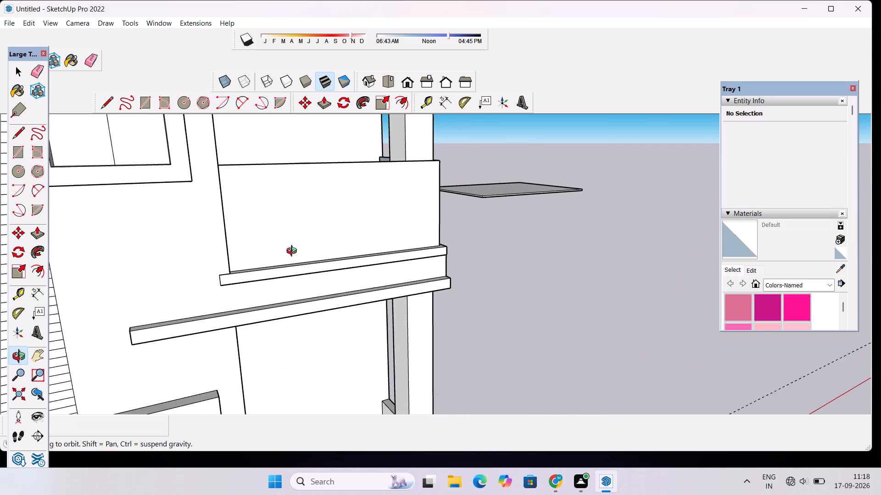
scroll(294, 252, "down", 7)
scroll(327, 269, "up", 3)
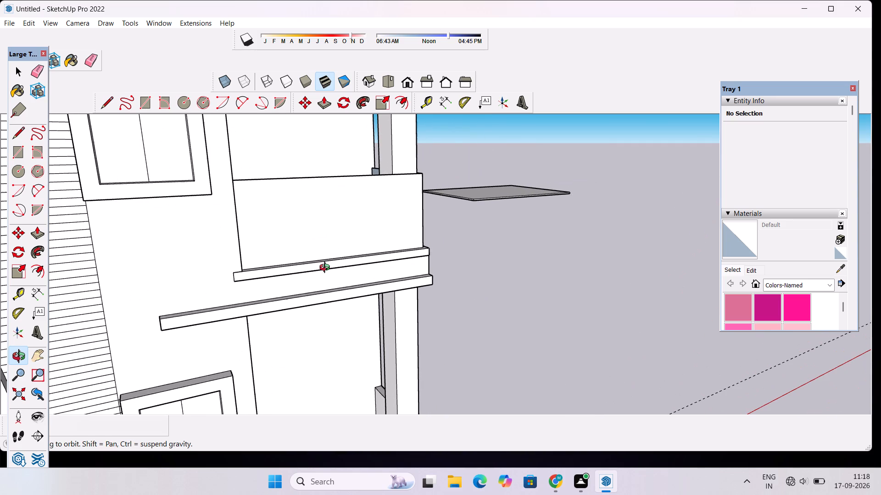
scroll(327, 269, "down", 4)
left_click_drag(316, 325, 264, 251)
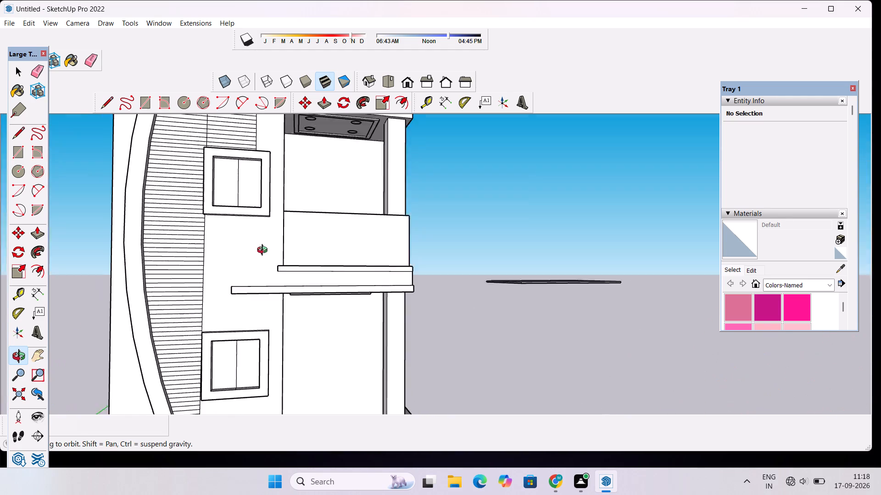
left_click_drag(264, 251, 265, 253)
scroll(263, 235, "down", 6)
left_click_drag(302, 305, 308, 333)
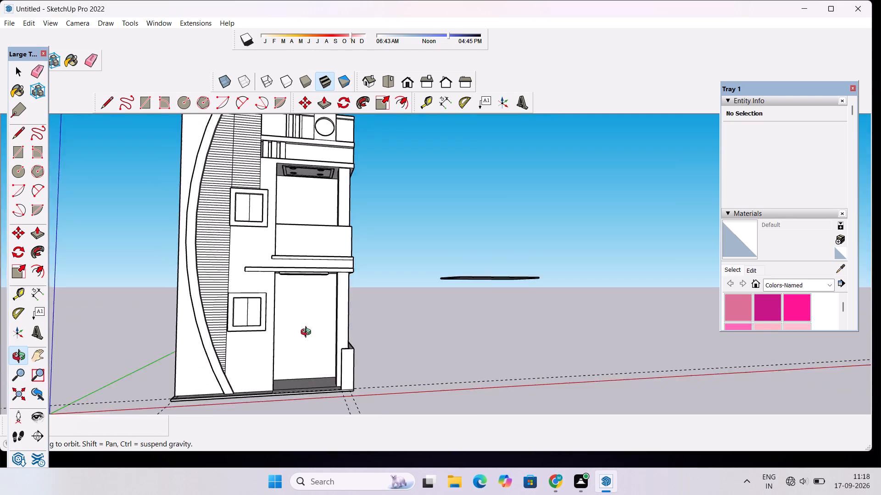
left_click_drag(308, 333, 321, 344)
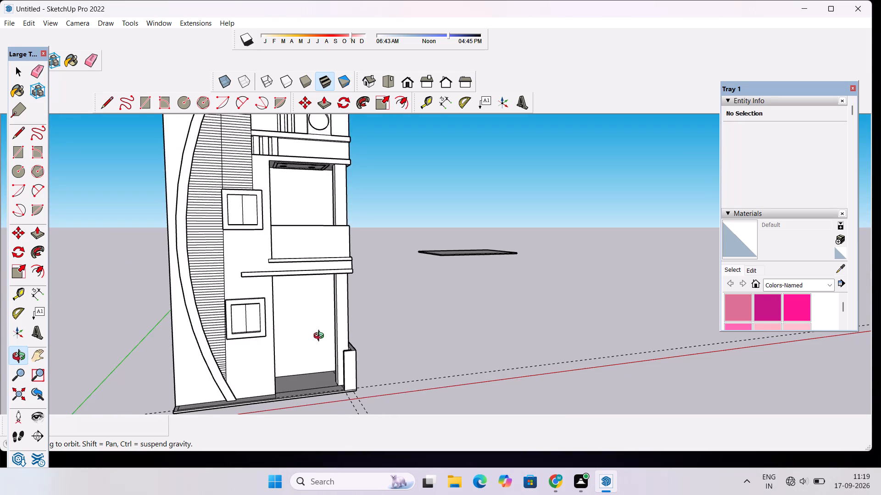
scroll(323, 335, "down", 5)
scroll(337, 337, "up", 8)
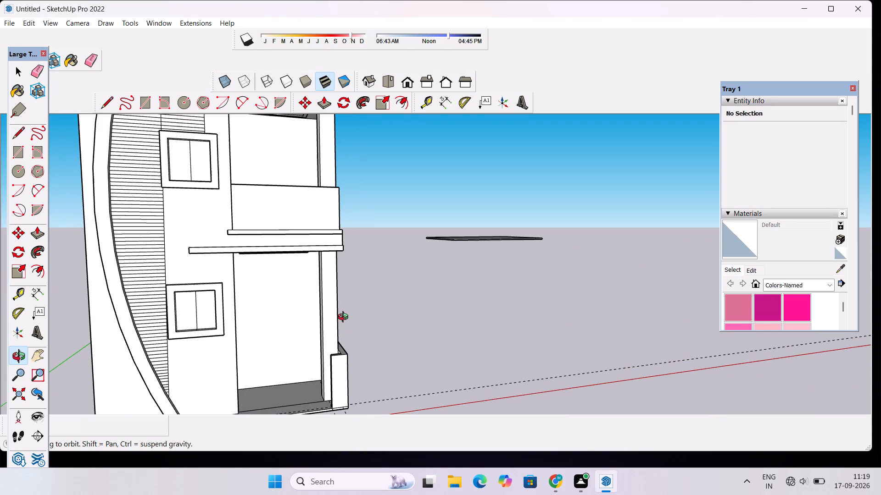
left_click_drag(355, 312, 321, 332)
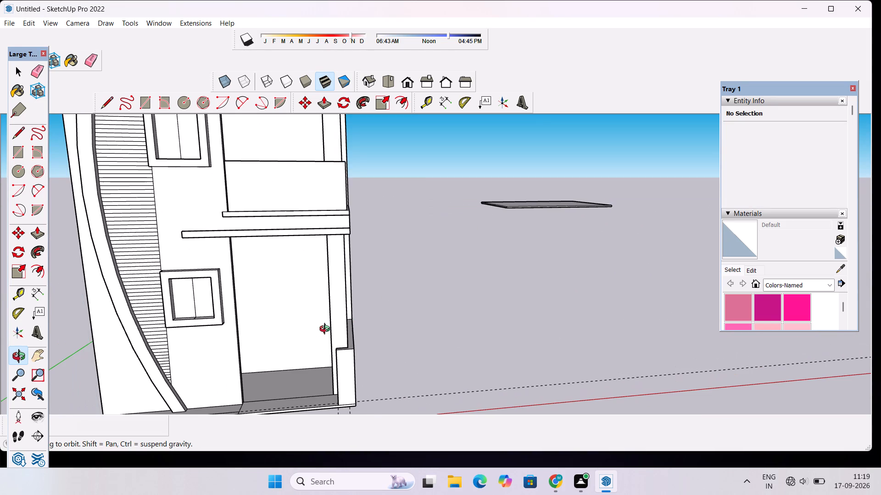
scroll(348, 317, "down", 2)
left_click_drag(380, 302, 370, 315)
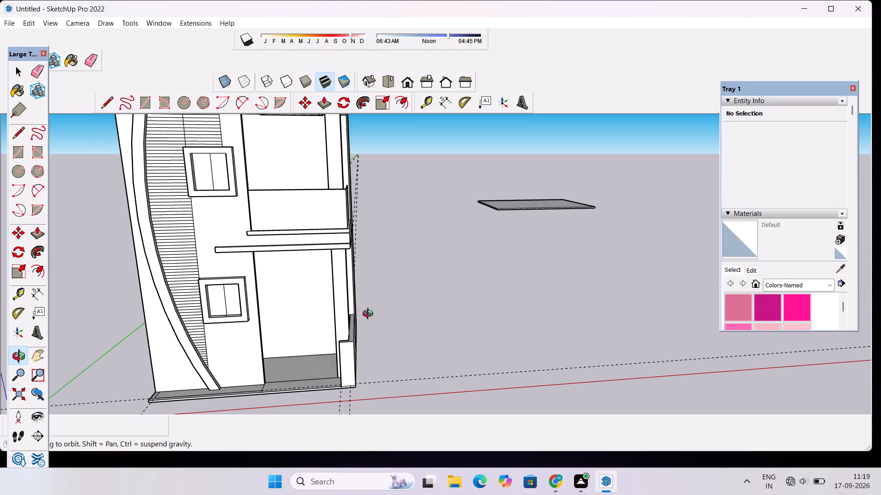
left_click_drag(370, 315, 311, 340)
Erase the two construction guide lines crossing at the plinth corner beside the curved fin.
scroll(270, 346, "up", 3)
left_click_drag(279, 348, 357, 356, "shift")
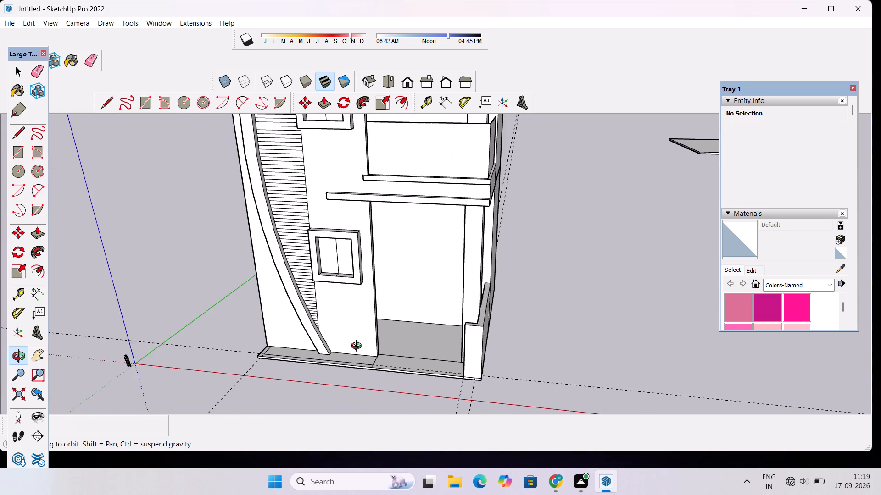
scroll(358, 347, "down", 3)
left_click_drag(352, 357, 349, 380)
scroll(332, 365, "up", 9)
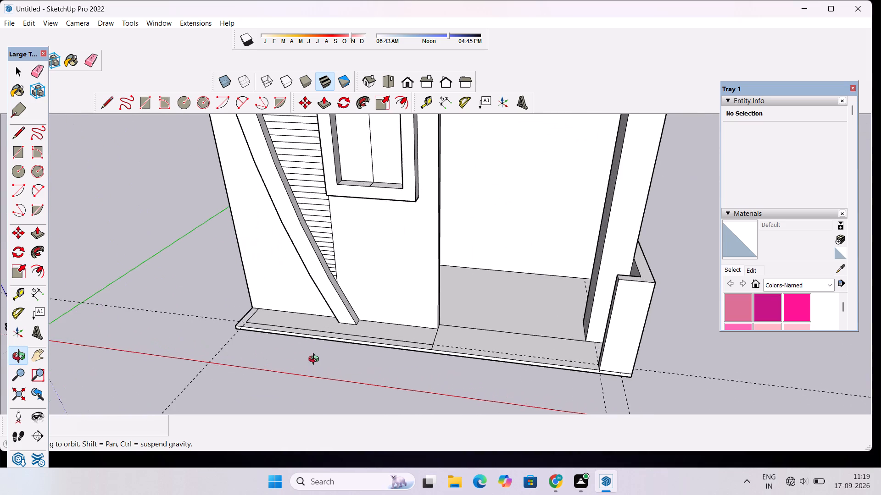
left_click_drag(265, 346, 299, 378)
scroll(299, 378, "down", 4)
left_click_drag(299, 378, 301, 385)
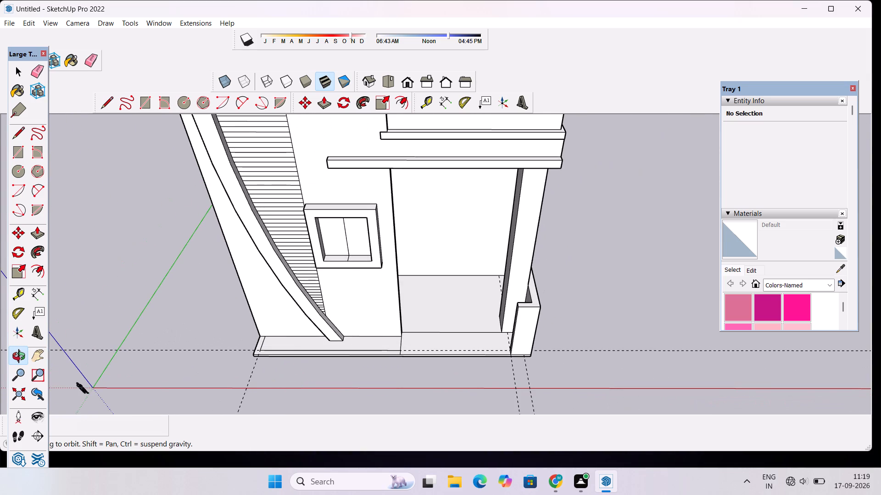
scroll(427, 344, "down", 5)
left_click_drag(345, 363, 400, 323, "shift")
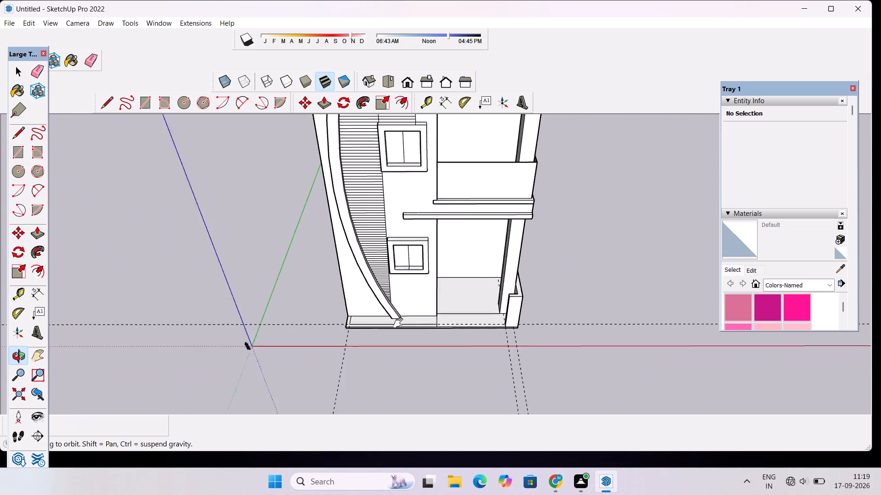
left_click_drag(400, 323, 412, 311, "shift")
scroll(355, 325, "up", 6)
left_click_drag(447, 280, 364, 285, "shift")
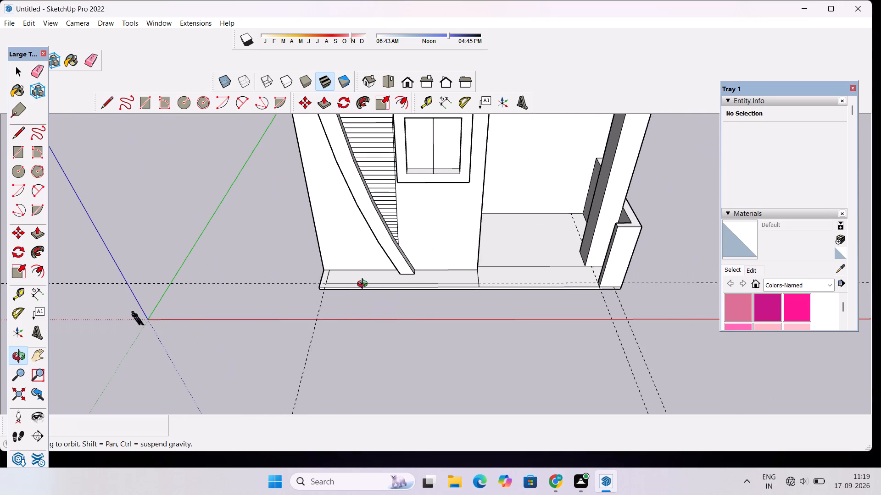
left_click_drag(370, 265, 359, 312)
scroll(359, 312, "up", 4)
scroll(359, 312, "down", 1)
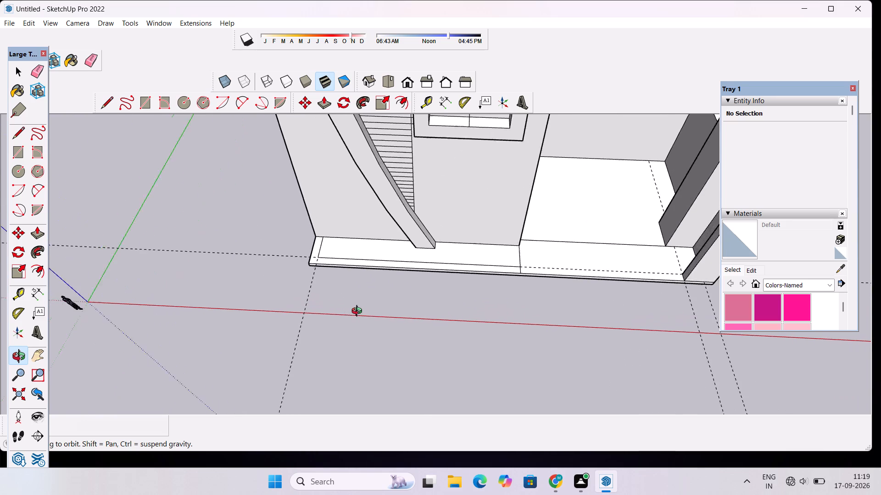
scroll(359, 312, "down", 2)
left_click_drag(363, 324, 362, 338)
scroll(329, 259, "up", 4)
key("e")
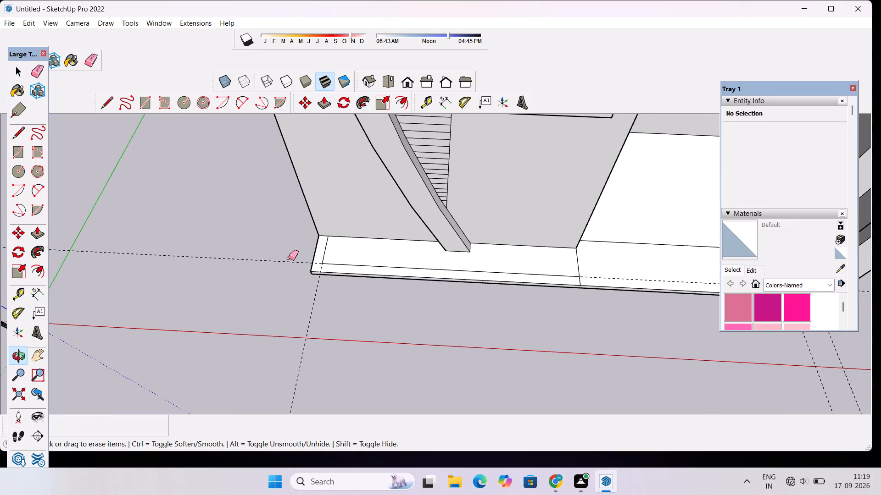
left_click(289, 258)
left_click_drag(289, 259, 294, 270)
left_click_drag(301, 281, 316, 299)
Push/Pull the narrow L-shaped border strip on the plinth below the lower window up 25', level with the low wall at the opposite corner.
scroll(284, 262, "down", 2)
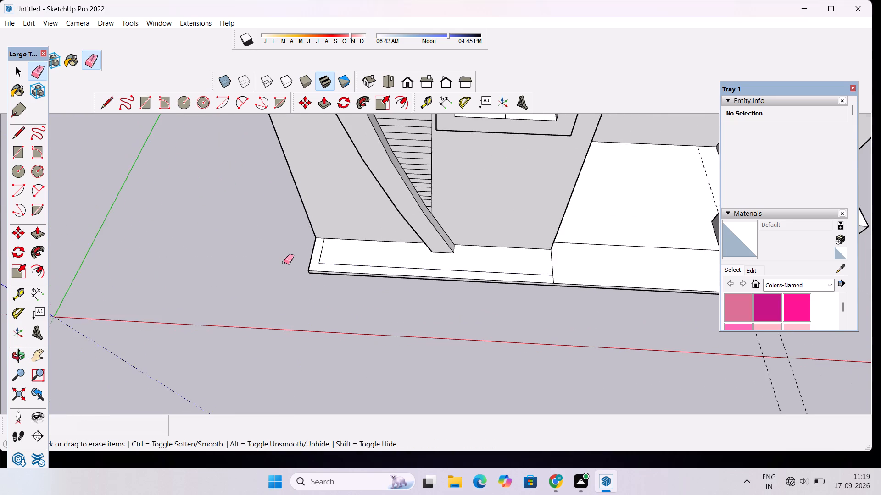
scroll(284, 262, "down", 2)
scroll(324, 276, "up", 1)
key("p")
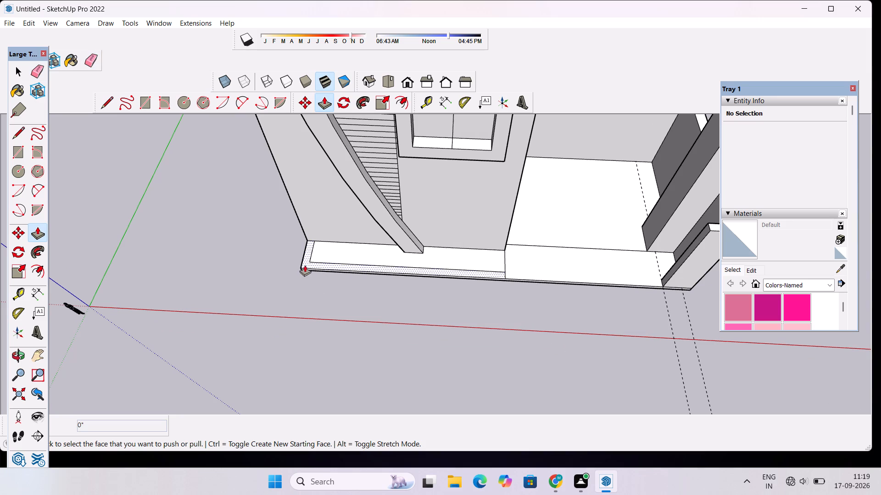
left_click(305, 264)
scroll(307, 253, "down", 3)
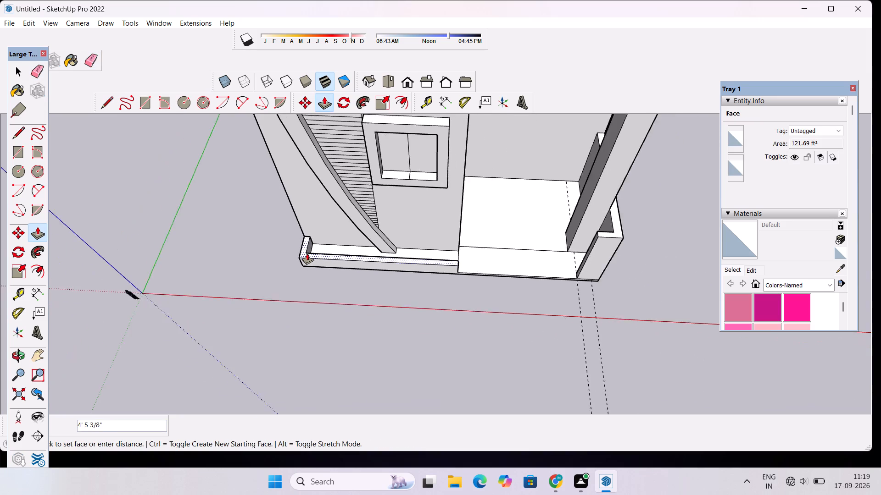
scroll(307, 253, "down", 5)
left_click(480, 242)
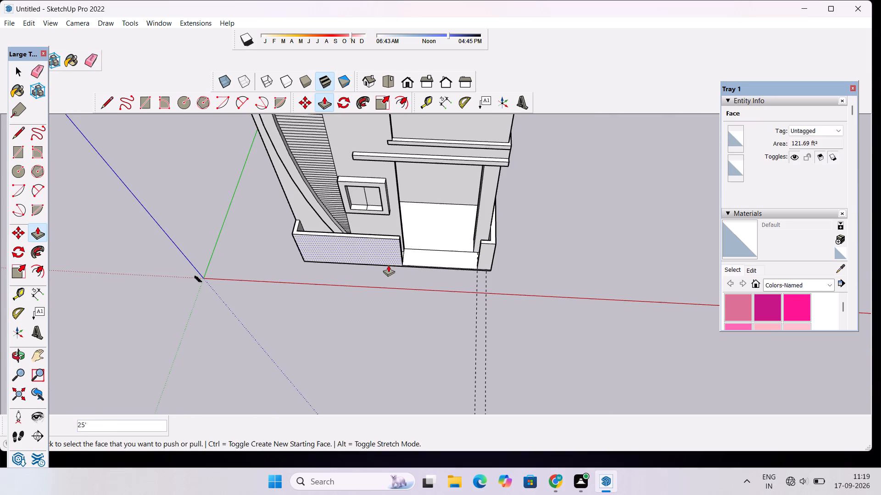
Examine the raised front boundary wall, the entrance opening and the opposite low wall from the front, above and side.
key("o")
left_click_drag(370, 335, 376, 205)
scroll(344, 279, "up", 3)
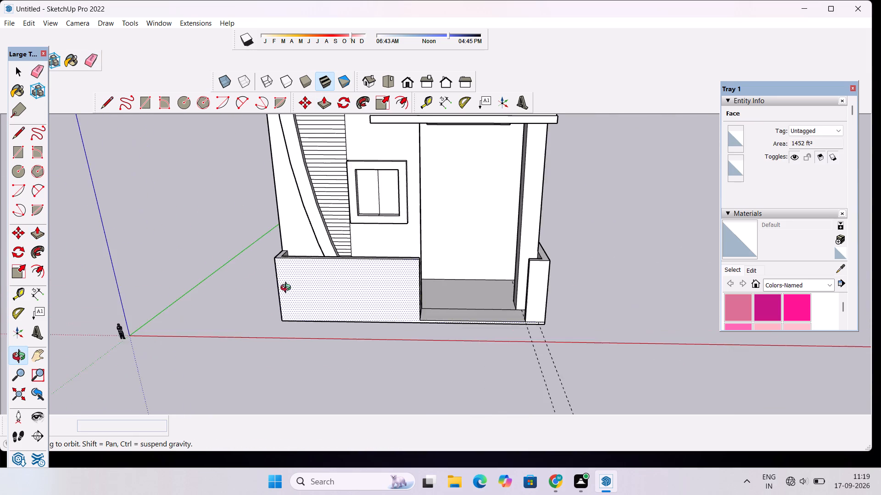
left_click_drag(287, 289, 292, 295)
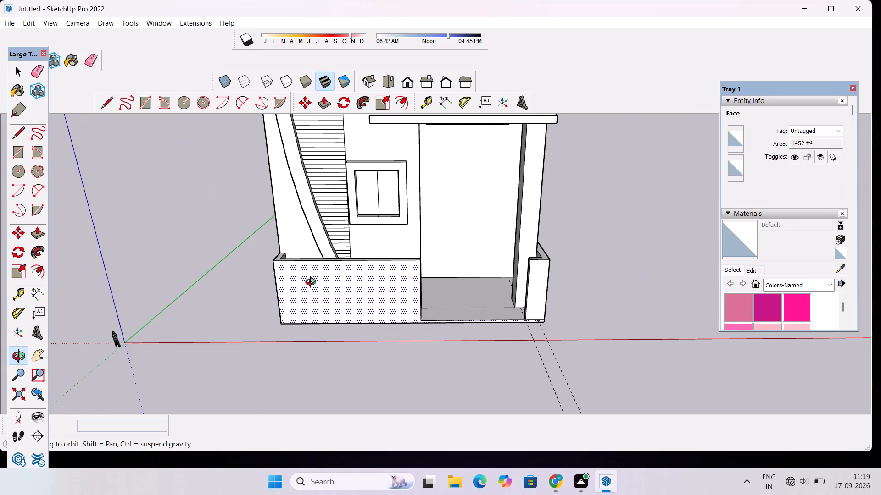
scroll(322, 287, "down", 1)
scroll(384, 296, "up", 4)
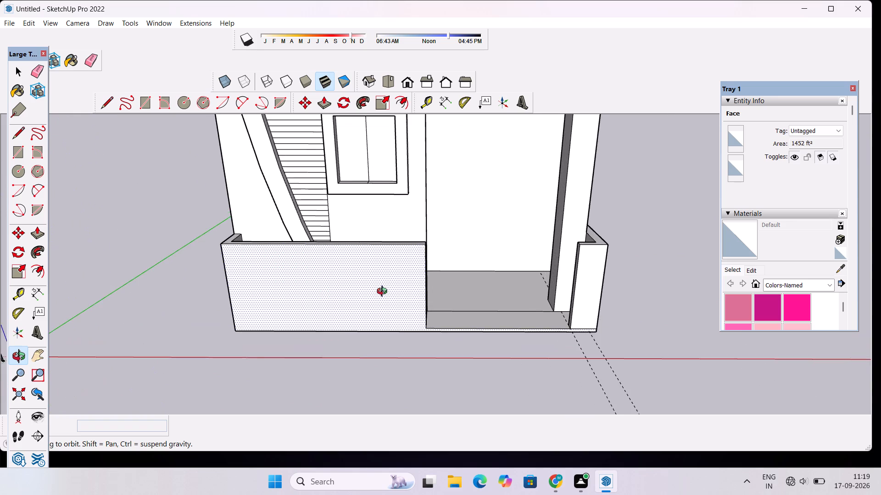
scroll(384, 292, "down", 6)
left_click_drag(427, 308, 489, 294)
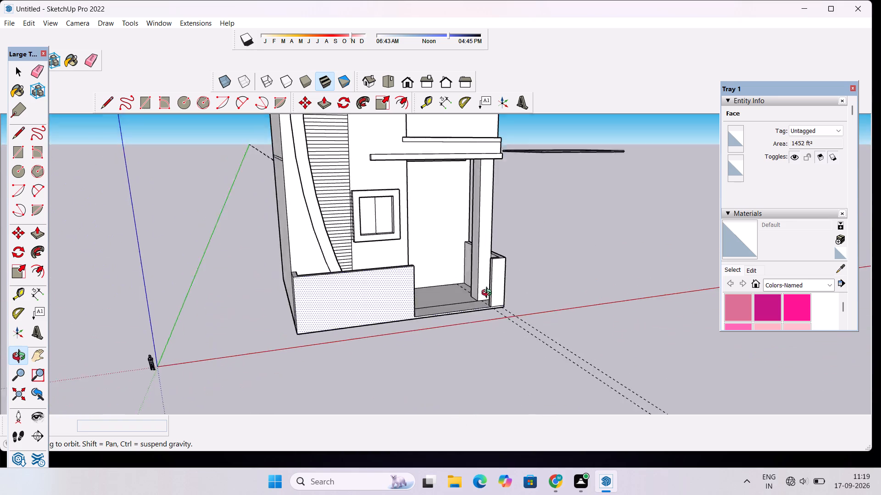
left_click_drag(489, 294, 462, 445)
scroll(371, 229, "up", 8)
left_click_drag(379, 259, 374, 349)
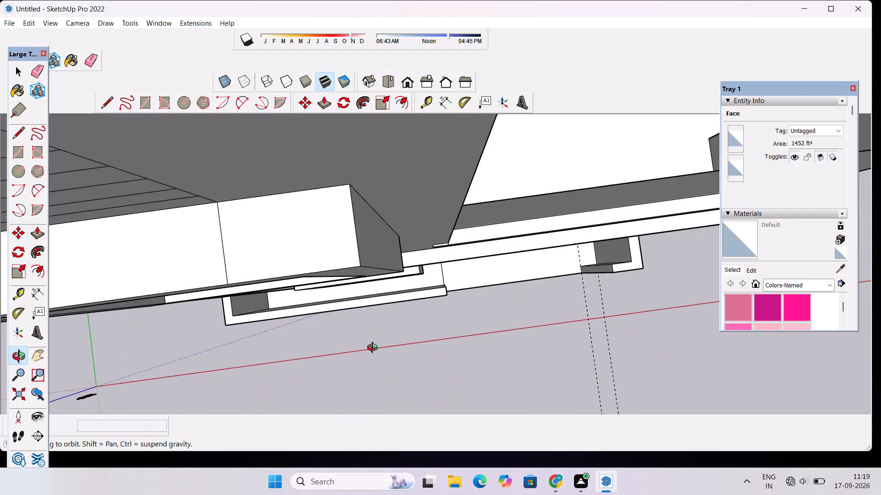
left_click_drag(374, 349, 358, 236)
scroll(358, 227, "down", 9)
left_click_drag(375, 292, 380, 237)
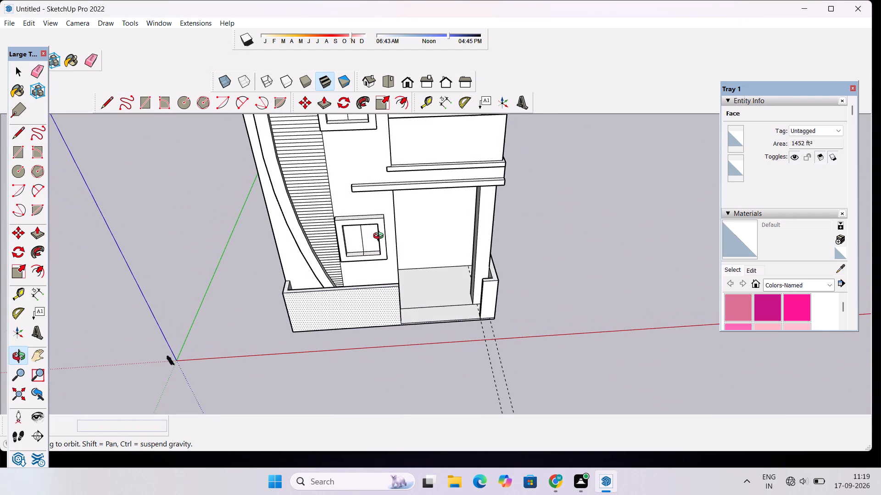
scroll(380, 237, "up", 3)
scroll(380, 237, "down", 5)
left_click_drag(396, 306, 387, 227)
scroll(390, 236, "down", 5)
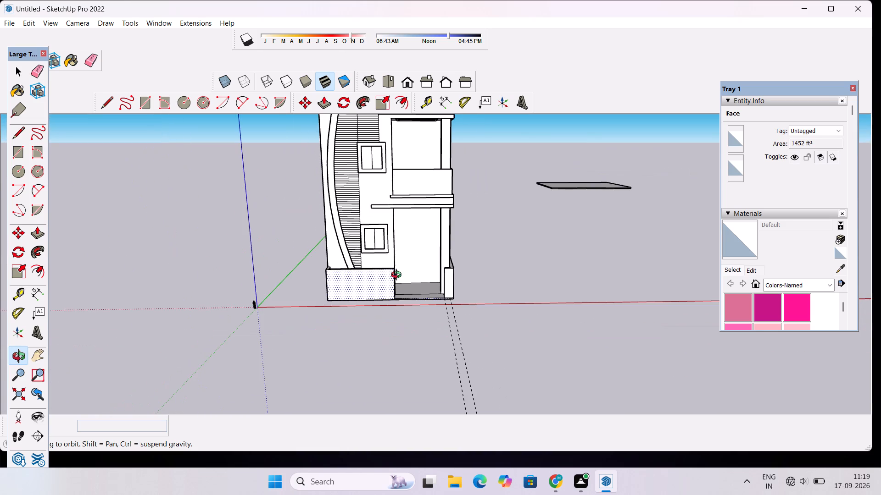
left_click_drag(398, 276, 393, 253)
scroll(380, 264, "up", 4)
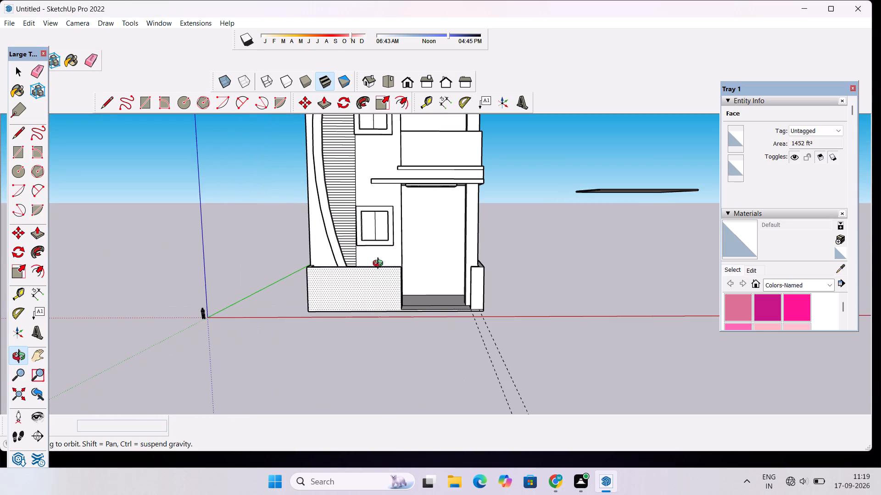
left_click_drag(388, 280, 333, 261)
left_click_drag(333, 261, 349, 260, "shift")
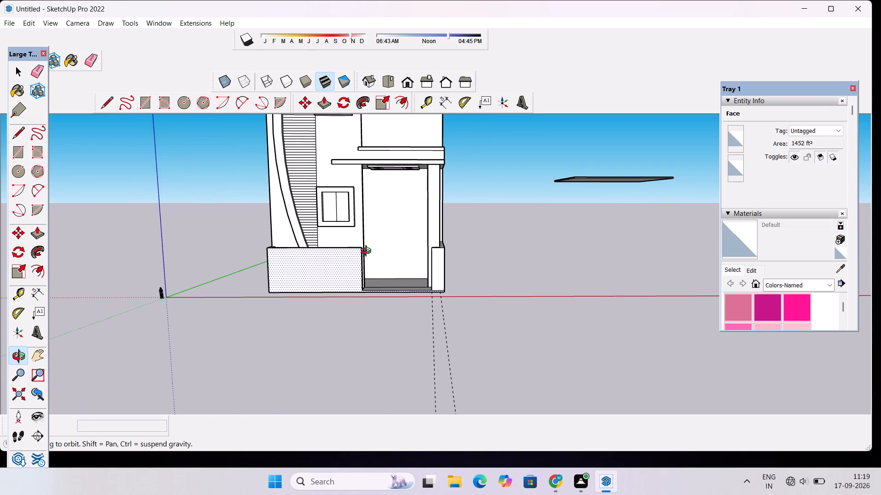
left_click_drag(368, 252, 400, 246, "shift")
scroll(383, 255, "up", 3)
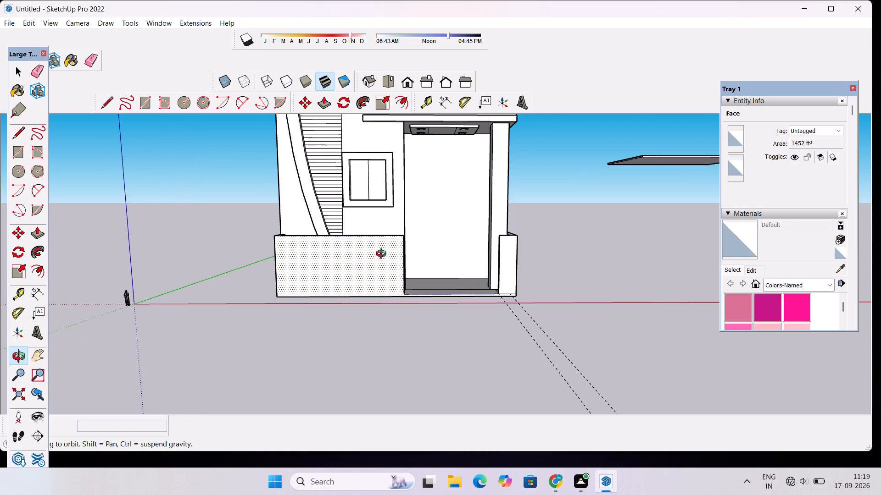
left_click_drag(383, 256, 331, 264)
scroll(330, 266, "up", 2, "shift")
left_click_drag(362, 262, 417, 257, "shift")
scroll(398, 275, "down", 4)
left_click_drag(401, 291, 414, 340)
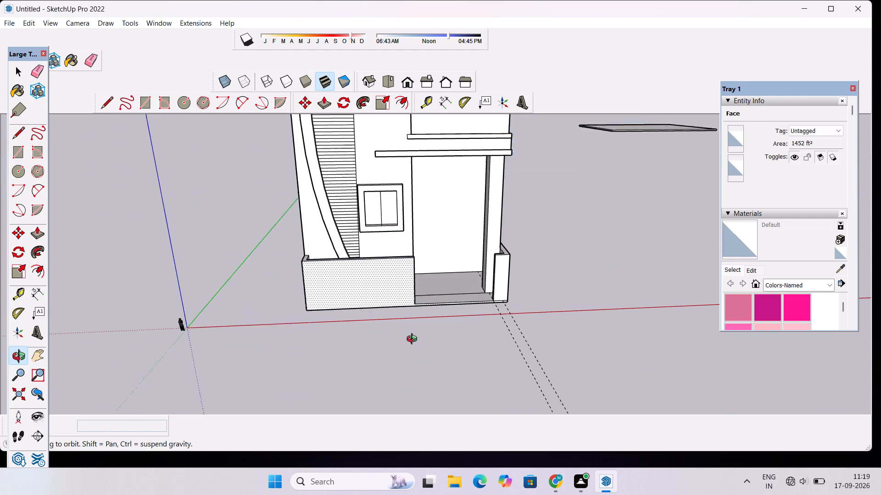
left_click_drag(414, 340, 415, 349)
left_click_drag(423, 325, 410, 297, "shift")
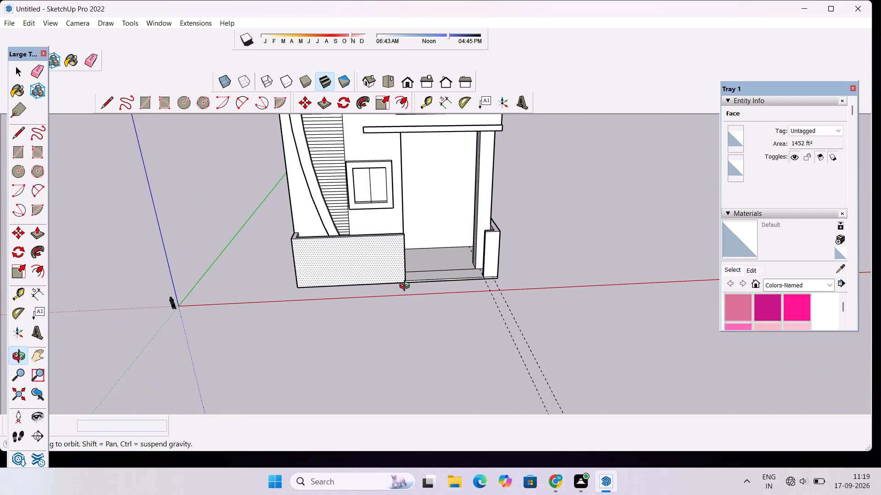
scroll(407, 286, "up", 5)
scroll(407, 286, "down", 3)
left_click_drag(407, 286, 373, 293, "shift")
scroll(344, 302, "up", 4, "shift")
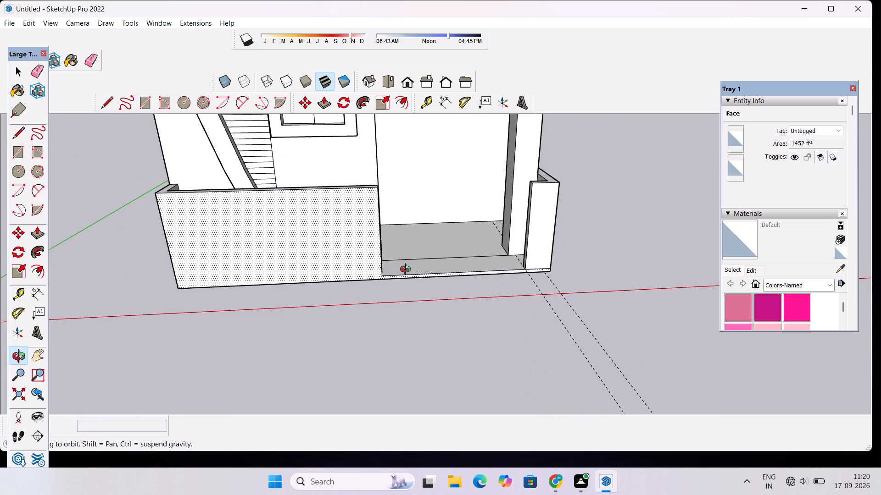
left_click_drag(407, 270, 545, 399)
scroll(412, 297, "up", 4)
left_click_drag(468, 300, 309, 318)
scroll(321, 310, "down", 2)
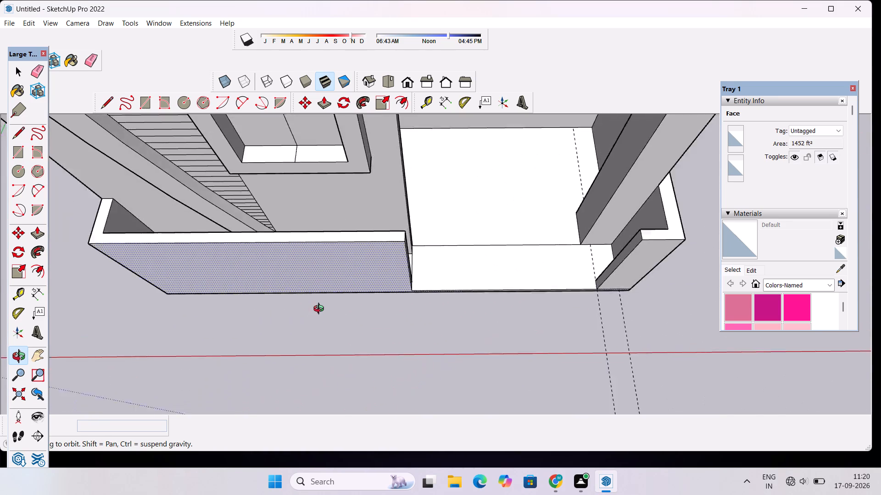
scroll(321, 310, "down", 3)
left_click_drag(319, 332, 353, 222)
scroll(357, 231, "down", 6)
left_click_drag(385, 320, 156, 309)
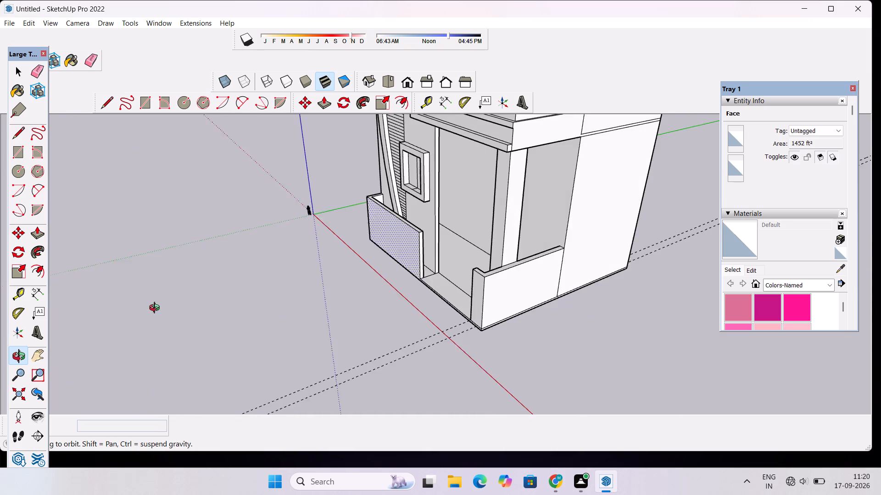
Draw a narrow vertical rectangle, about 5 1/8" by 22' 9 1/8", on the front boundary wall's end face at the entrance opening.
left_click_drag(156, 309, 156, 309)
scroll(471, 256, "up", 11)
left_click_drag(418, 273, 392, 283, "shift")
scroll(392, 283, "up", 3)
key("r")
scroll(342, 333, "up", 4)
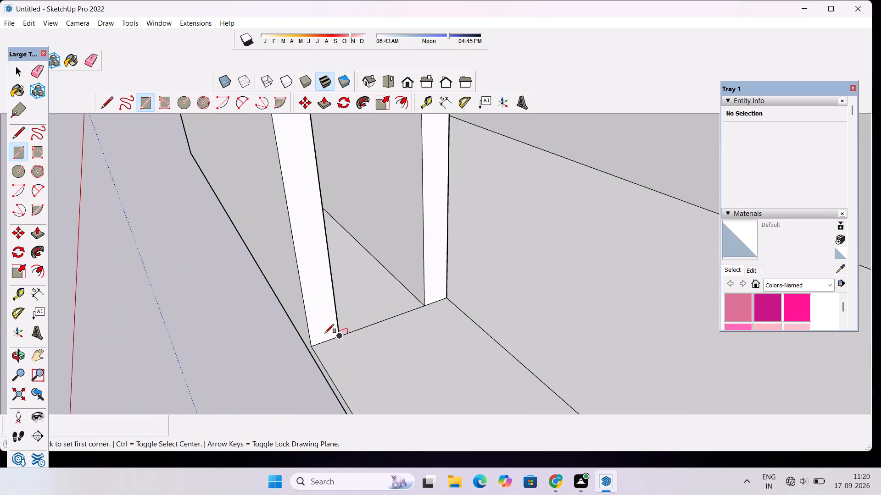
scroll(319, 342, "up", 3)
left_click(319, 342)
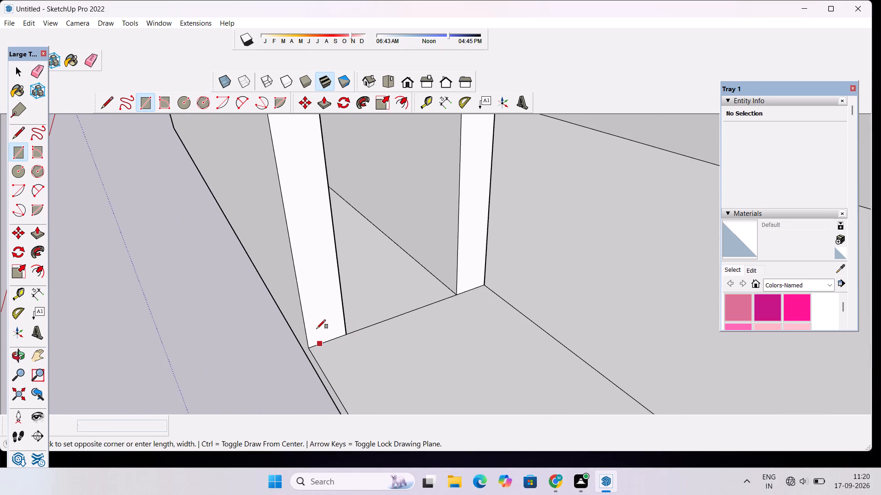
scroll(315, 315, "down", 11)
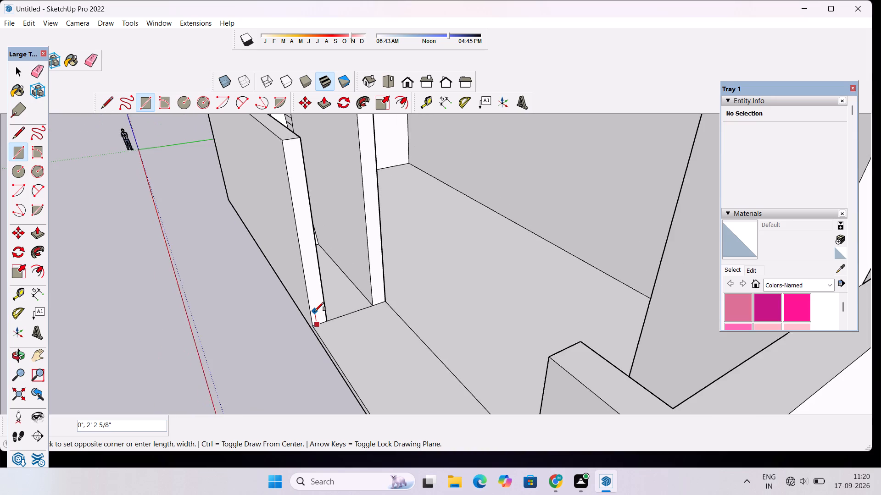
scroll(315, 311, "down", 3)
scroll(303, 220, "up", 5)
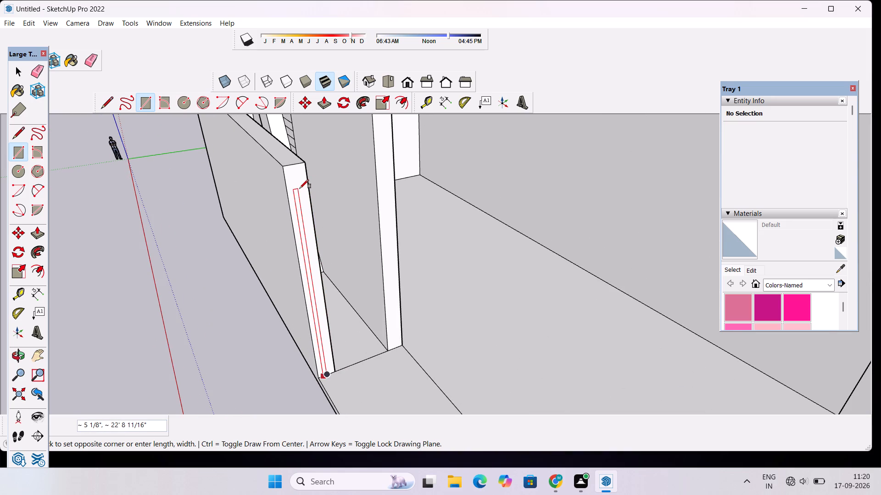
scroll(300, 188, "up", 3)
left_click(299, 188)
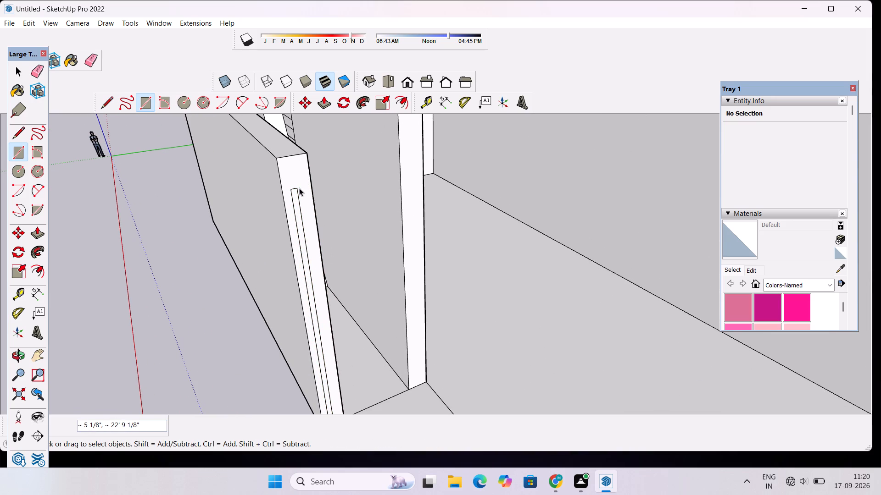
Push/Pull the narrow strip about 40' 7 1/2" across the entrance opening to meet the opposite low wall.
key("space")
left_click(296, 199)
key("p")
left_click(296, 199)
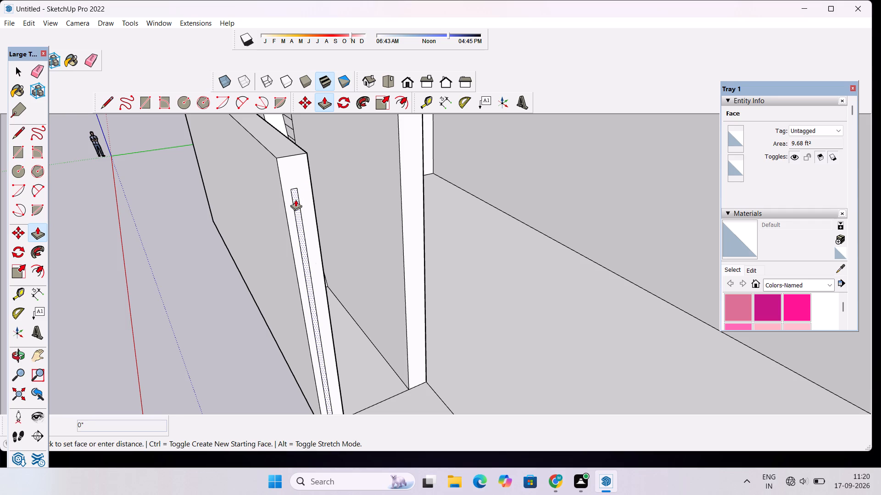
scroll(322, 216, "down", 13)
scroll(342, 243, "up", 6)
scroll(355, 236, "down", 6)
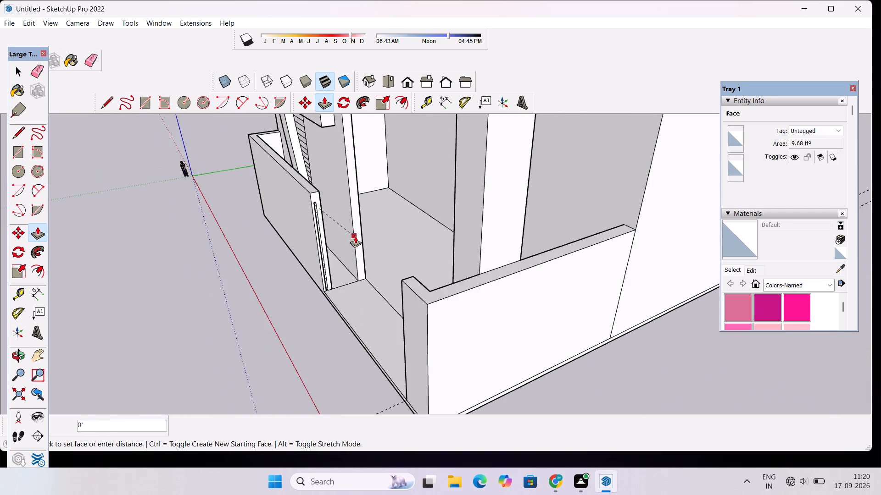
scroll(367, 269, "up", 10)
scroll(435, 280, "up", 2)
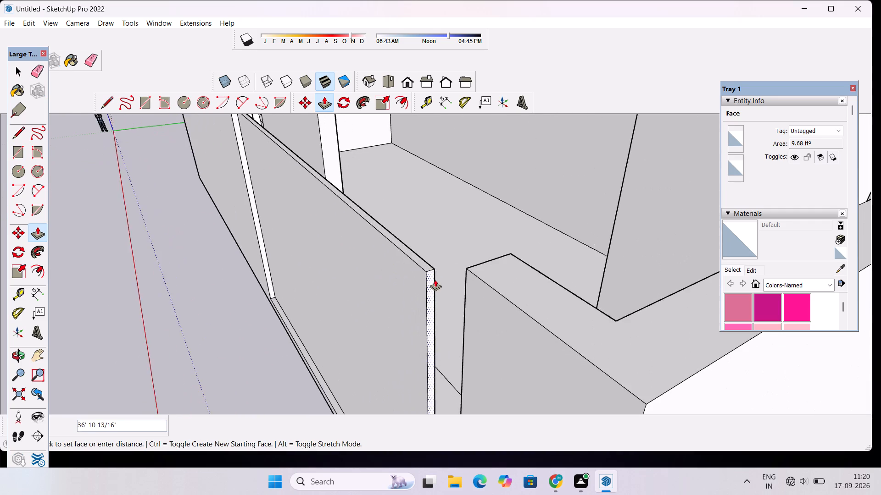
scroll(435, 280, "up", 11)
scroll(463, 291, "down", 9)
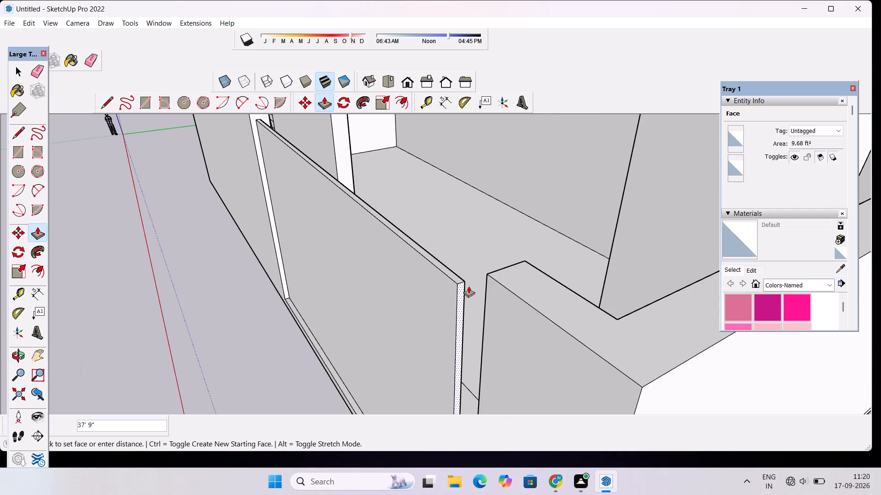
key("o")
left_click_drag(468, 286, 551, 262)
scroll(498, 275, "down", 5)
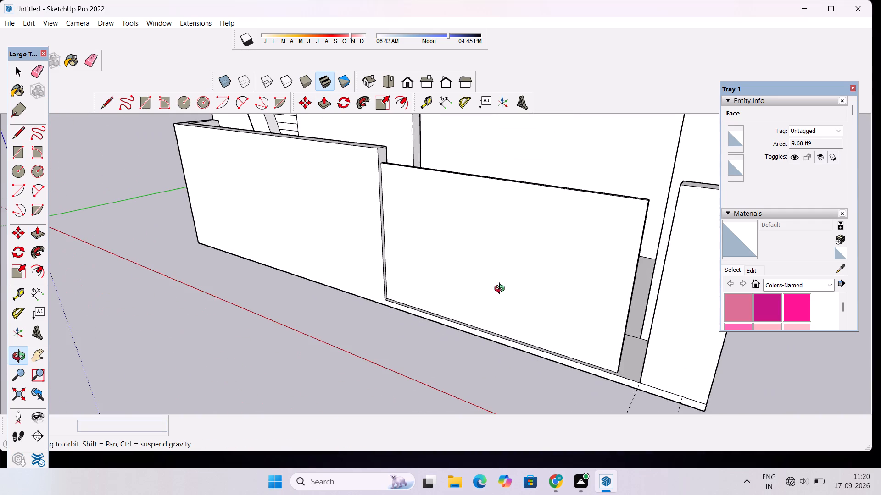
left_click_drag(502, 290, 545, 280)
left_click_drag(576, 264, 399, 300, "shift")
scroll(399, 300, "up", 3)
left_click_drag(399, 300, 483, 291)
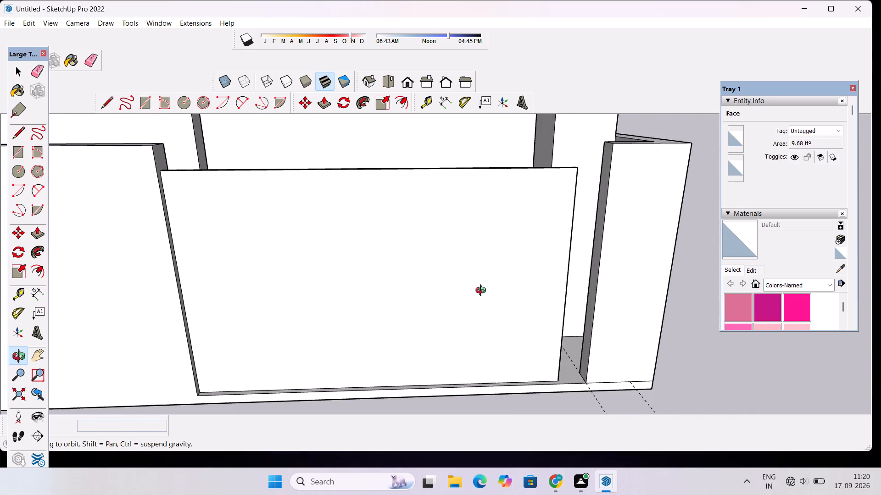
left_click_drag(483, 291, 499, 282)
scroll(585, 245, "down", 4)
left_click_drag(599, 234, 519, 281, "shift")
scroll(519, 281, "up", 3)
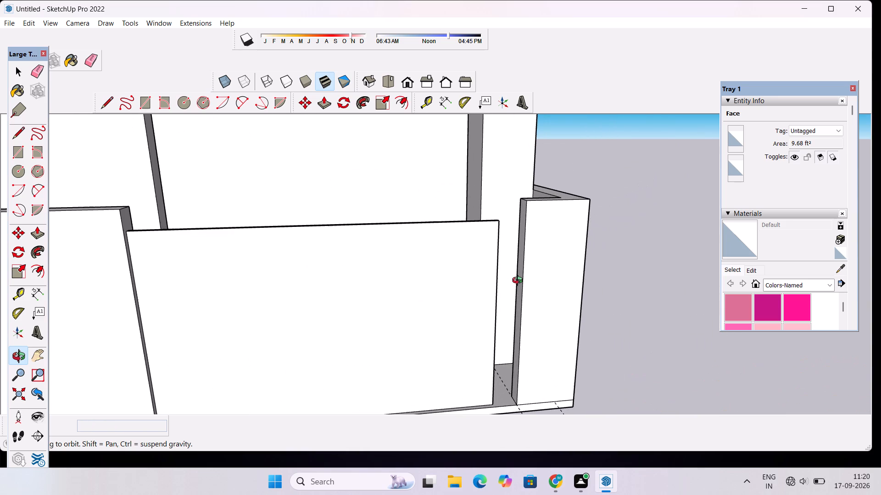
key("p")
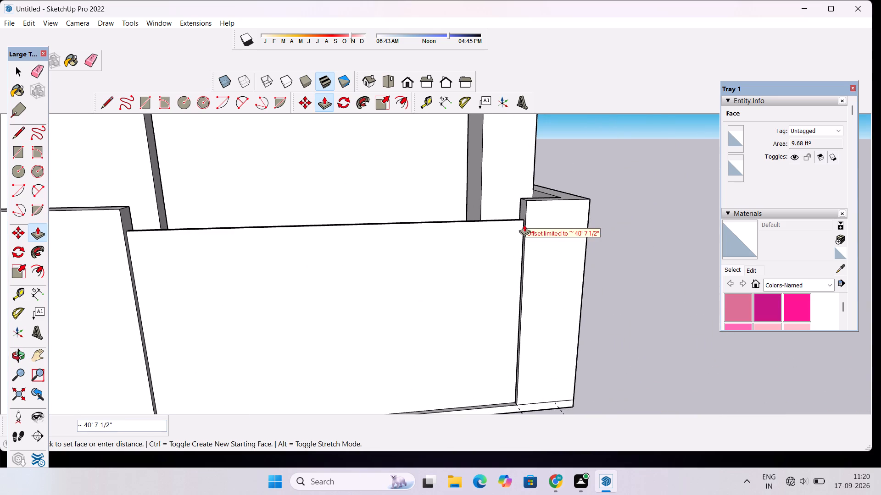
scroll(524, 222, "up", 3)
left_click(524, 222)
key("space")
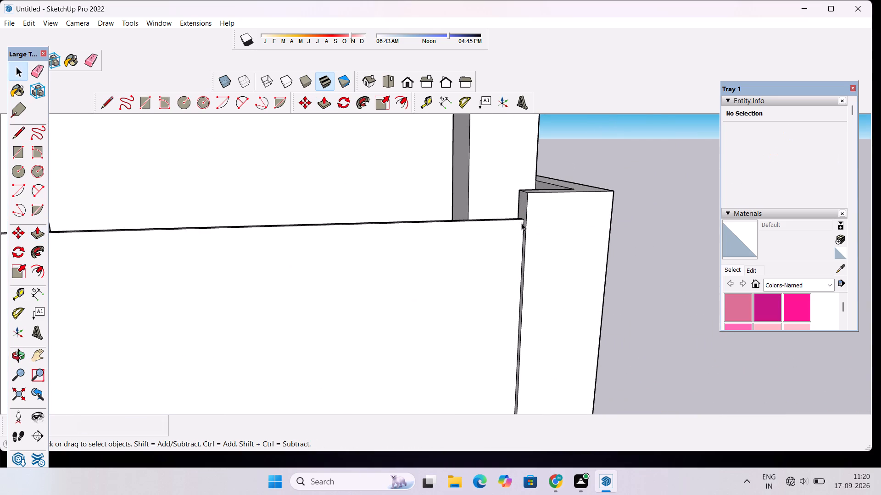
Examine the thin gate panel spanning the entrance and its junctions with both boundary walls from above and the front.
scroll(466, 241, "down", 15)
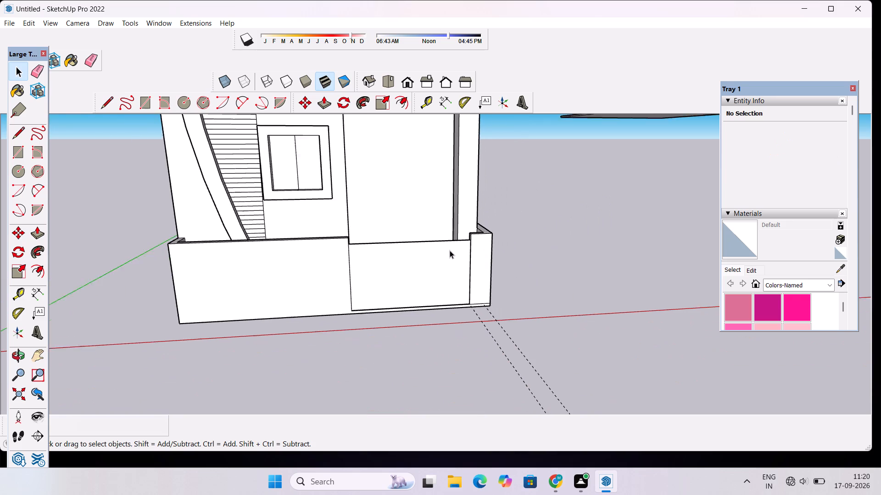
scroll(450, 250, "down", 1)
key("o")
left_click_drag(491, 269, 552, 386)
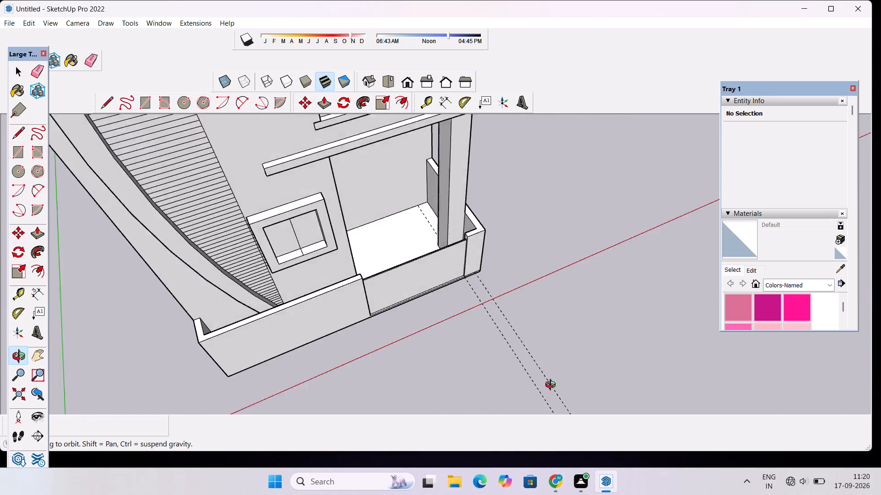
left_click_drag(552, 386, 485, 209)
left_click_drag(452, 277, 448, 396)
scroll(448, 317, "down", 5)
left_click_drag(477, 275, 401, 275, "shift")
left_click_drag(402, 273, 458, 397)
scroll(352, 300, "up", 8)
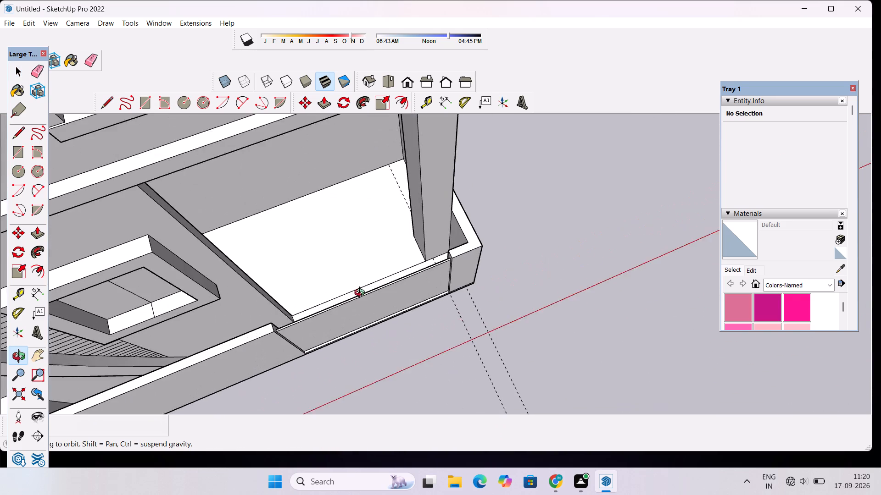
scroll(362, 294, "up", 10)
left_click_drag(370, 273, 405, 323)
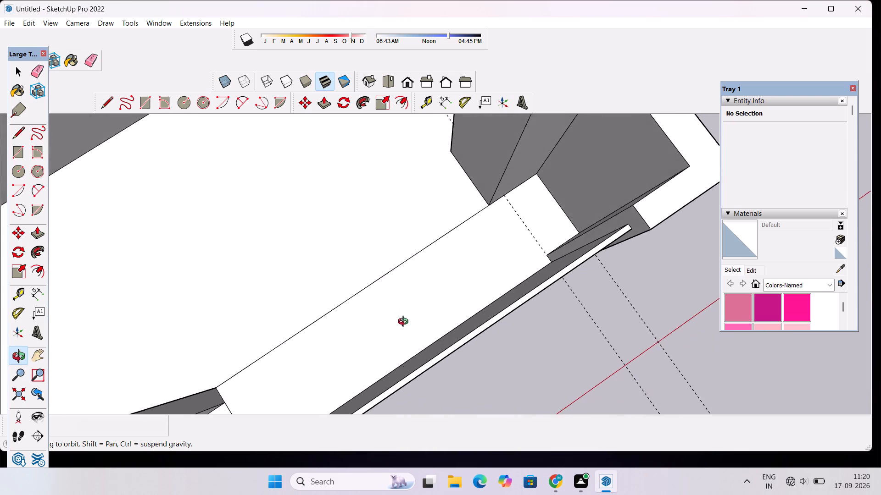
left_click_drag(405, 323, 280, 234)
scroll(279, 234, "down", 8)
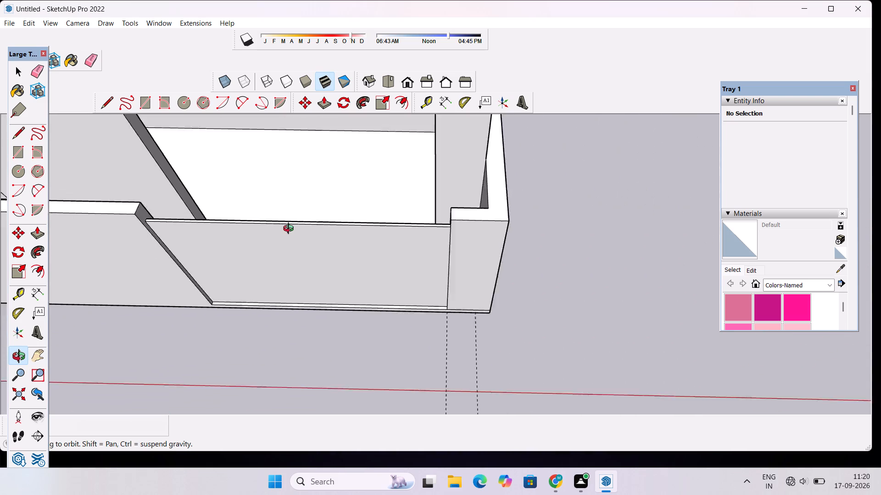
scroll(290, 230, "down", 2)
left_click_drag(340, 305, 359, 260)
scroll(359, 259, "down", 5)
scroll(359, 259, "up", 4)
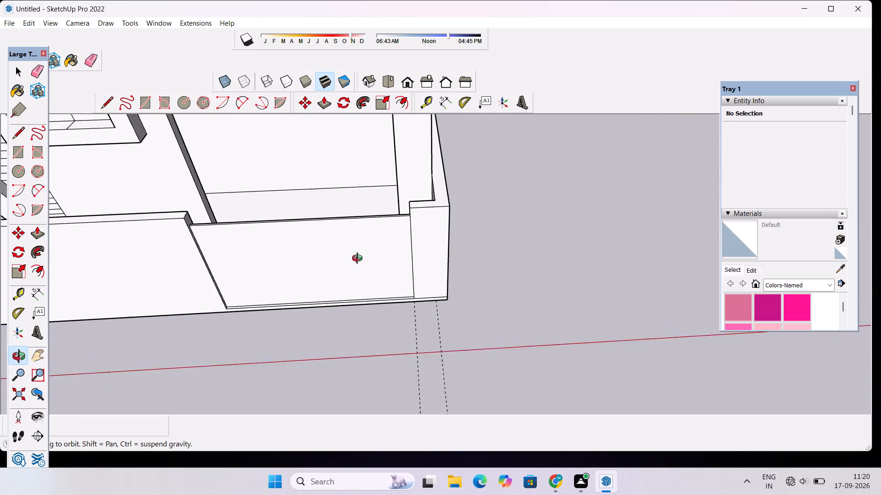
scroll(359, 259, "up", 6)
scroll(370, 258, "down", 5)
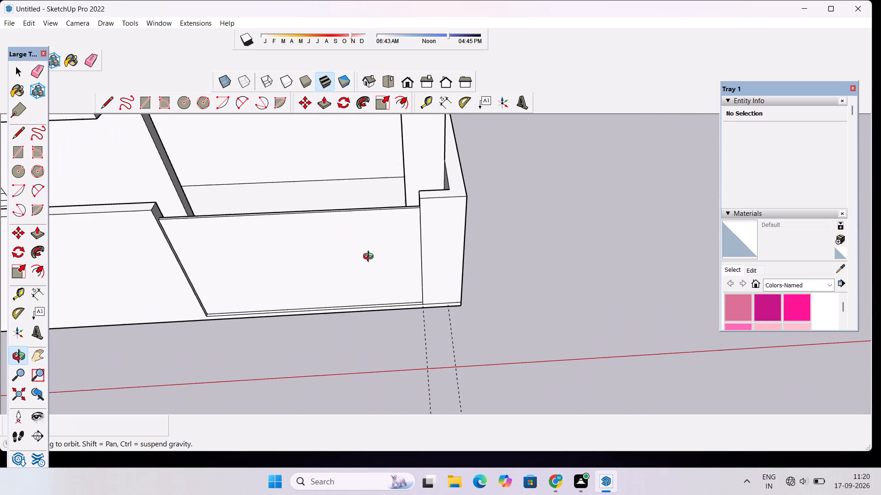
scroll(347, 242, "down", 7)
left_click_drag(347, 242, 344, 266)
scroll(350, 270, "down", 3)
left_click_drag(369, 303, 374, 260)
scroll(390, 291, "up", 4)
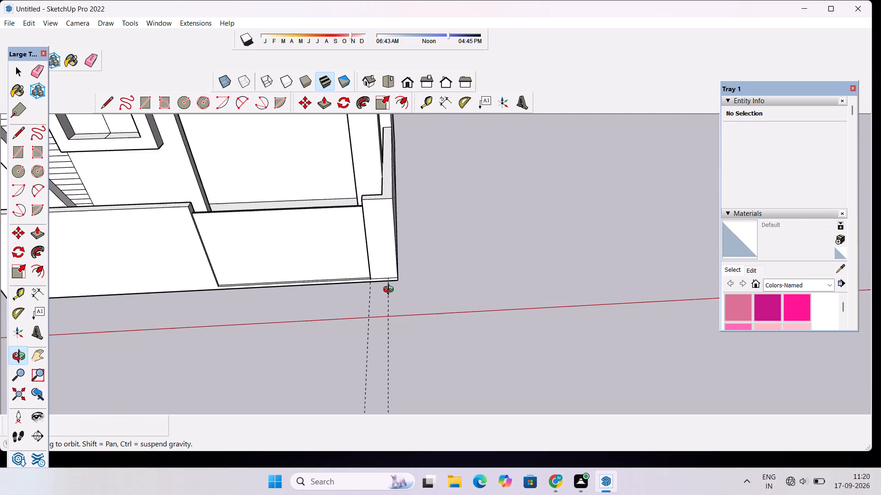
scroll(390, 291, "up", 3)
left_click_drag(357, 304, 374, 223)
scroll(377, 268, "up", 4)
scroll(377, 268, "down", 4)
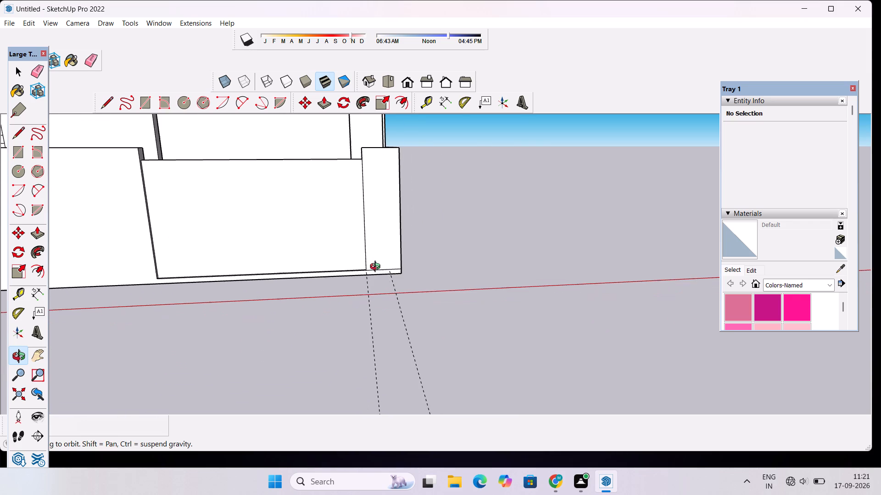
left_click_drag(405, 314, 336, 269)
scroll(316, 263, "down", 5)
left_click_drag(297, 267, 328, 289)
left_click_drag(281, 262, 298, 265)
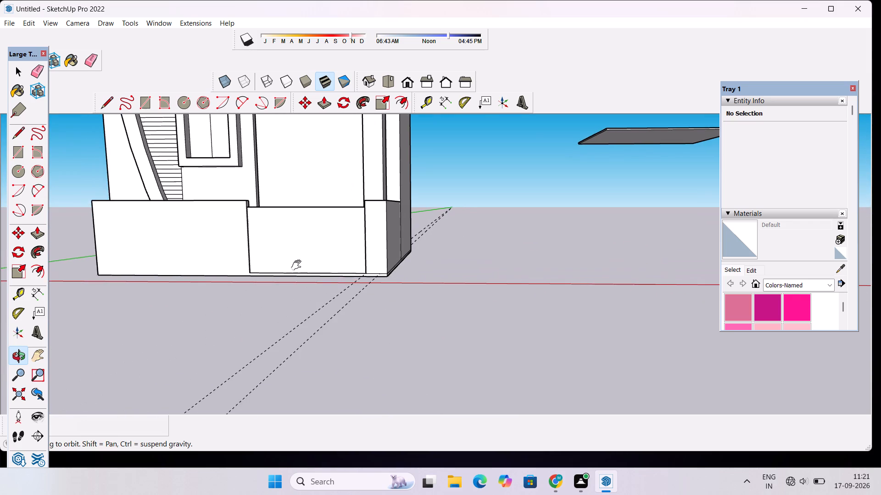
left_click_drag(298, 265, 303, 267)
Erase the two parallel construction guide lines running across the ground beside the low corner wall.
scroll(303, 267, "down", 3)
left_click_drag(304, 276, 334, 300)
key("e")
left_click_drag(396, 335, 354, 355)
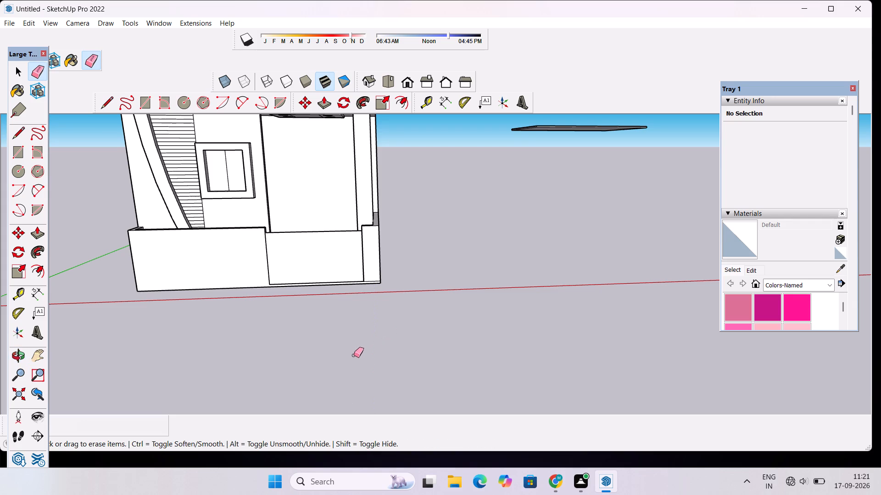
Examine the gate panel and the adjoining boundary walls from the front and slightly above.
scroll(343, 346, "up", 2)
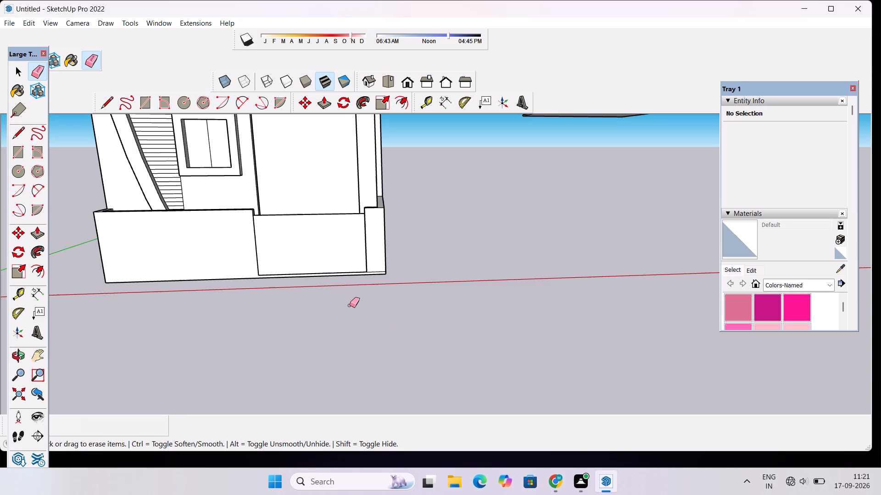
scroll(350, 305, "up", 6)
key("o")
left_click_drag(373, 330, 337, 301)
scroll(336, 298, "down", 6)
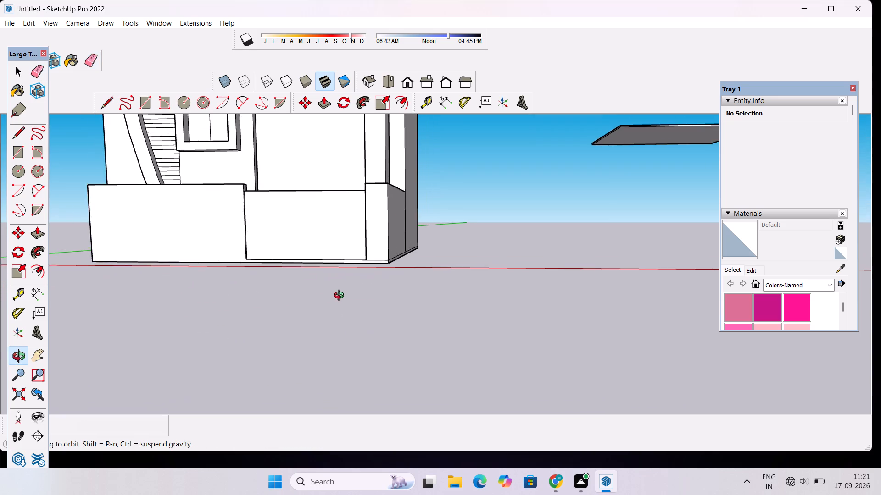
left_click_drag(294, 292, 333, 326, "shift")
scroll(339, 327, "up", 4)
left_click_drag(334, 277, 370, 322)
scroll(370, 322, "down", 5)
left_click_drag(441, 349, 414, 361)
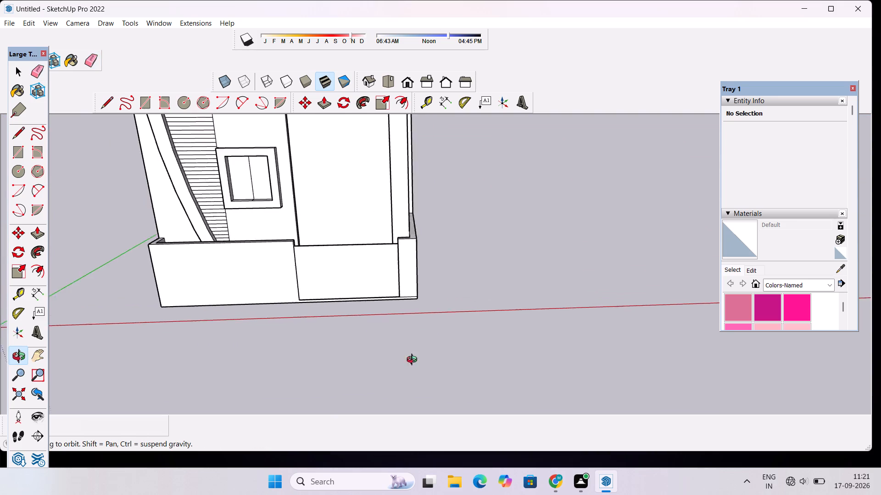
left_click_drag(414, 361, 376, 363)
scroll(343, 282, "up", 4)
left_click_drag(333, 286, 393, 257)
scroll(394, 259, "down", 4)
left_click_drag(395, 291, 398, 317, "shift")
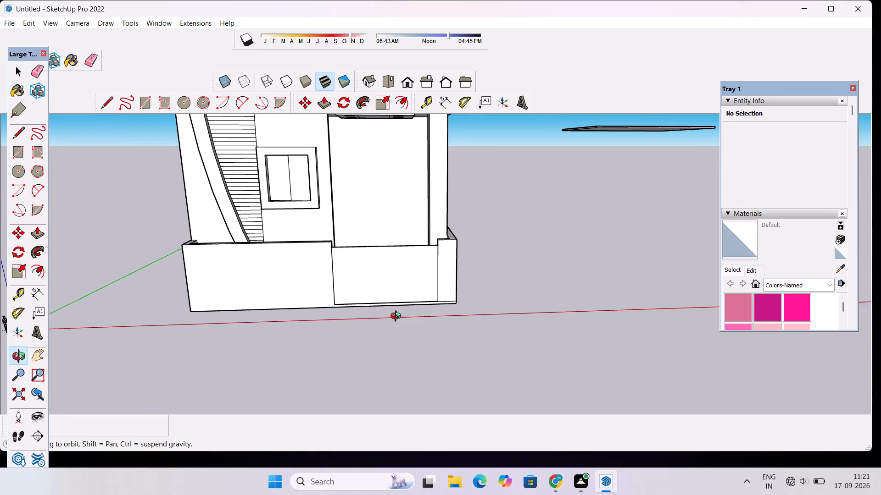
Draw a full-height vertical rectangle, about 1' 2 9/16" by 22' 9 1/8", from the midpoint of the gate panel's bottom edge.
scroll(398, 317, "up", 4)
left_click_drag(372, 328, 367, 312)
scroll(361, 300, "up", 4)
left_click_drag(362, 300, 340, 360)
key("r")
scroll(379, 306, "up", 8)
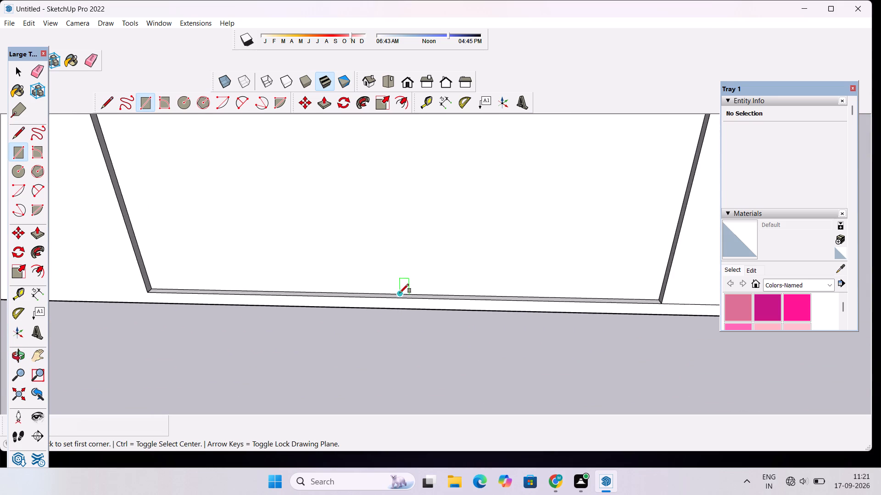
left_click(395, 292)
scroll(395, 283, "down", 11)
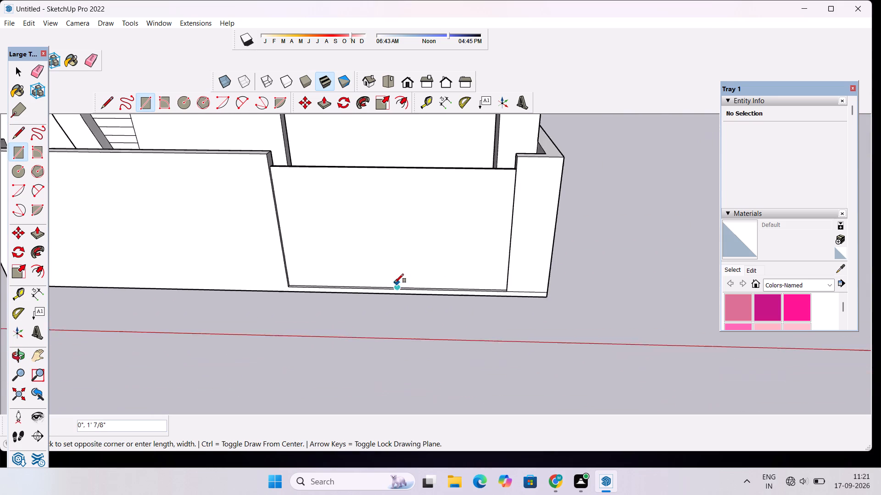
scroll(395, 283, "down", 2)
scroll(398, 225, "up", 6)
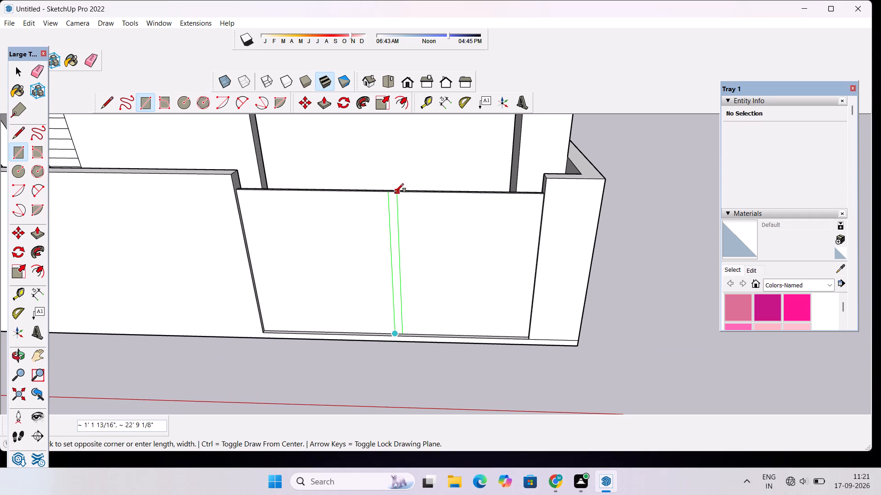
left_click(397, 193)
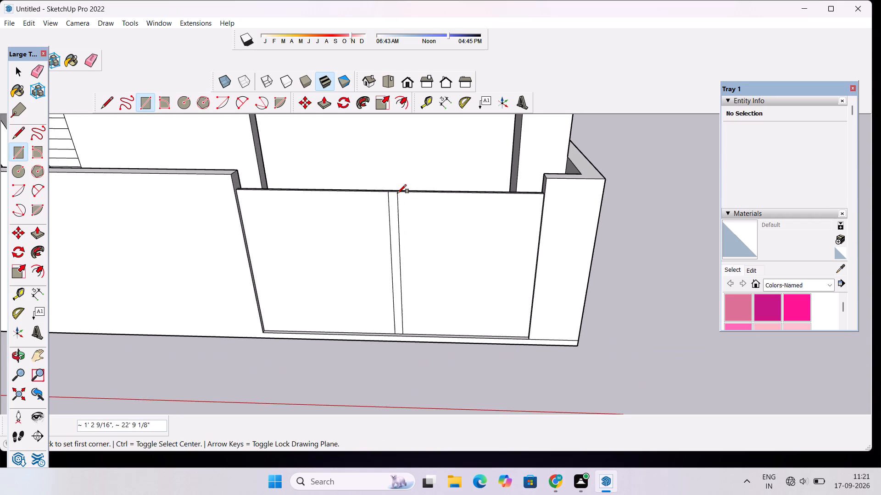
key("space")
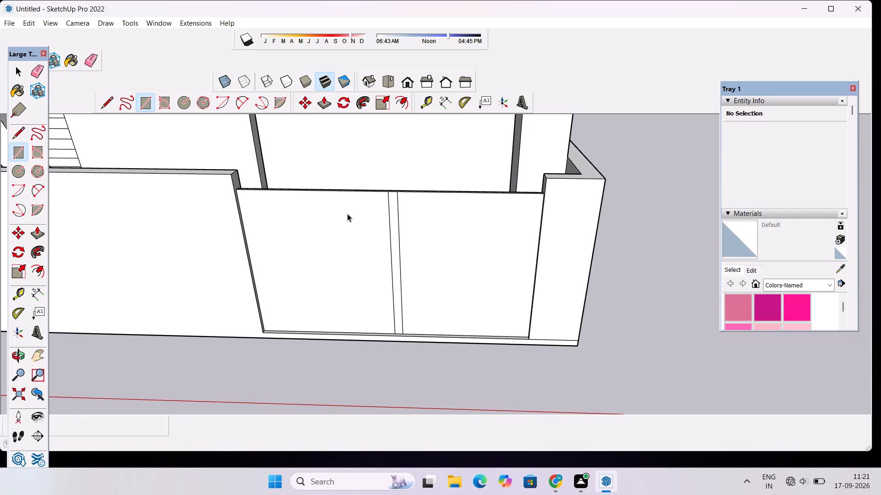
scroll(259, 284, "down", 3)
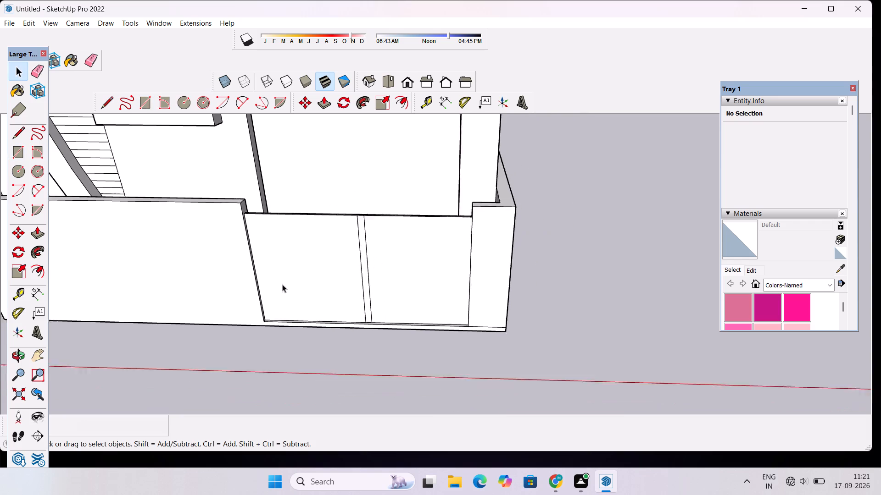
Examine the whole building and the divided gate panel from the front, both sides and above.
scroll(282, 284, "down", 1)
key("o")
left_click_drag(345, 326, 277, 275)
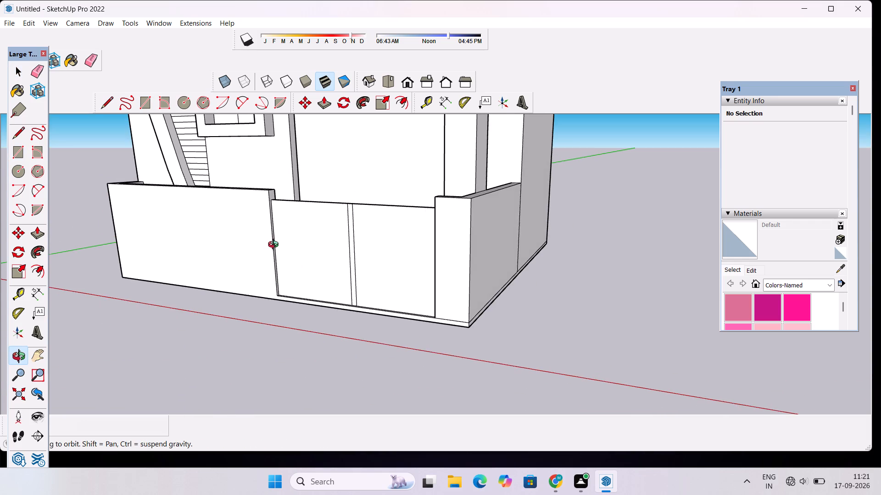
scroll(275, 246, "down", 14)
left_click_drag(255, 253, 357, 241)
scroll(361, 231, "down", 6)
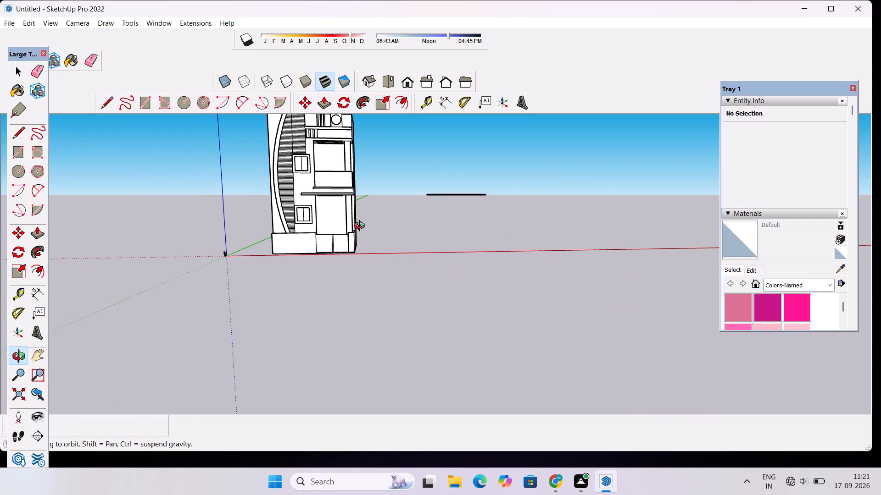
left_click_drag(362, 227, 235, 271)
scroll(240, 270, "down", 6)
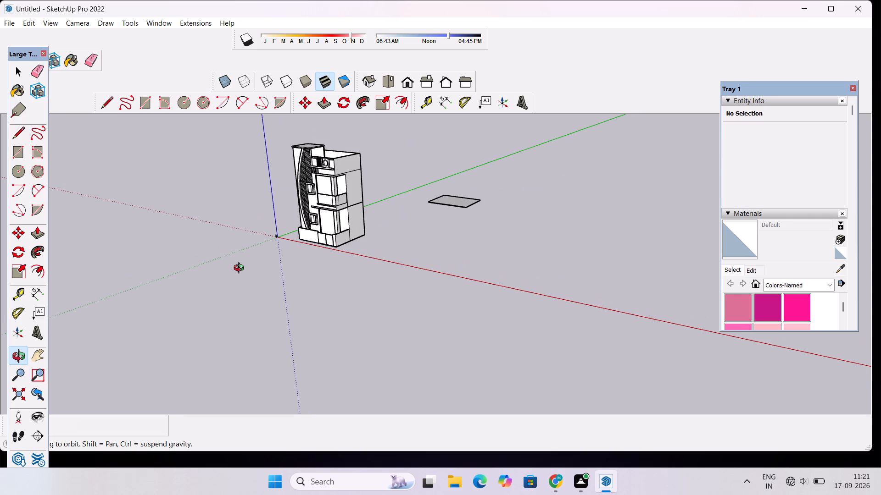
scroll(270, 264, "down", 6)
left_click_drag(231, 285, 323, 264)
scroll(307, 277, "down", 5)
scroll(284, 282, "up", 10)
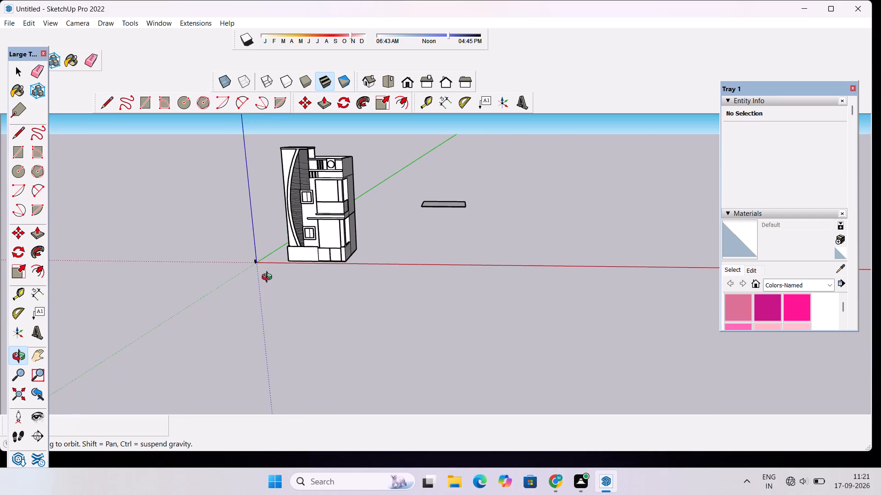
left_click_drag(269, 278, 443, 331)
scroll(286, 327, "up", 3)
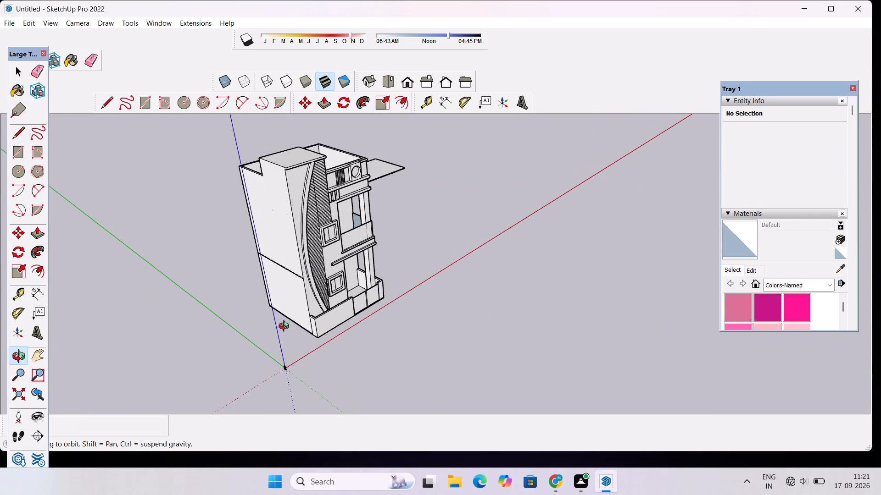
Push/Pull the thin side panel at the far end of the upper-floor balcony to a thickness of 2".
left_click_drag(276, 322, 329, 372)
scroll(334, 239, "up", 10)
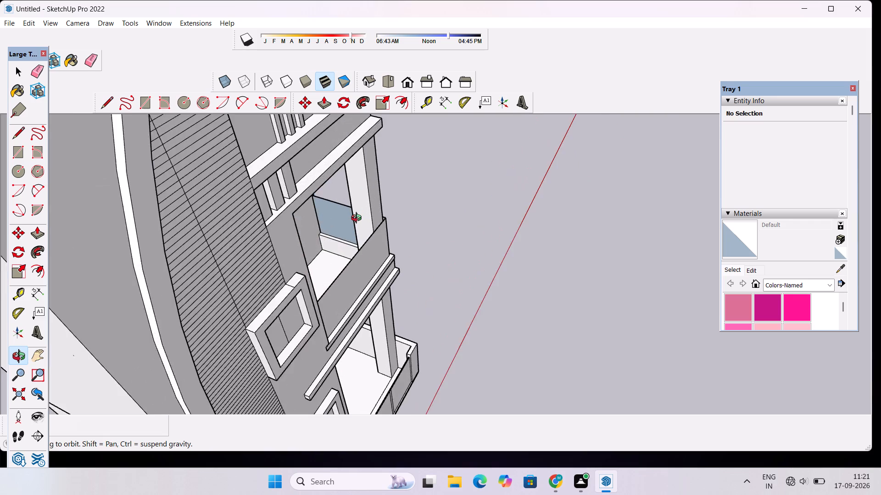
scroll(358, 219, "up", 9)
left_click_drag(315, 242, 320, 243)
scroll(320, 243, "up", 4)
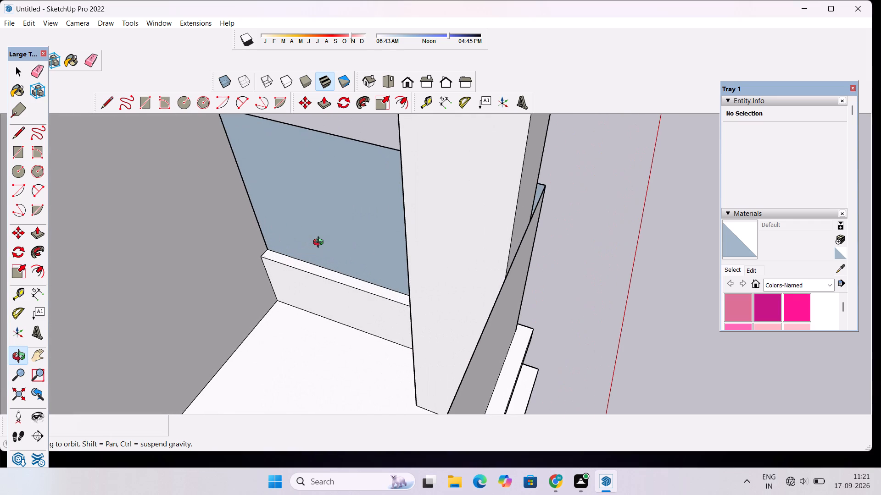
key("p")
left_click(335, 233)
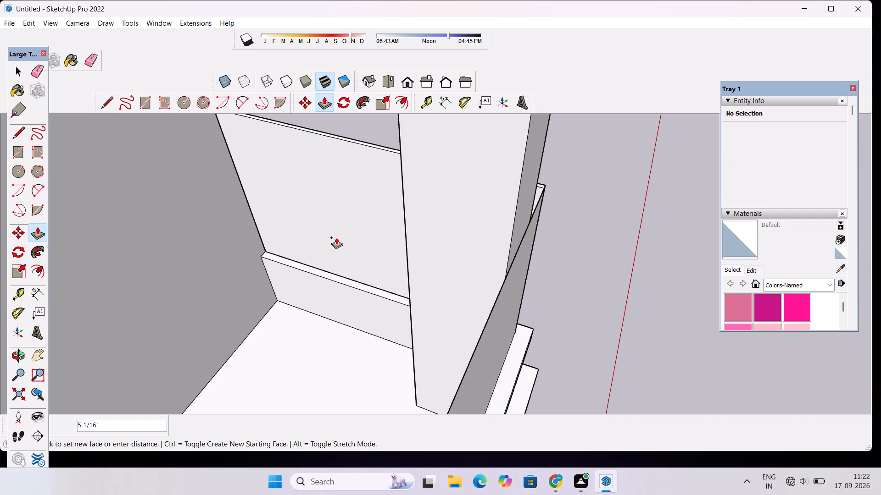
type("2\"")
key("Return")
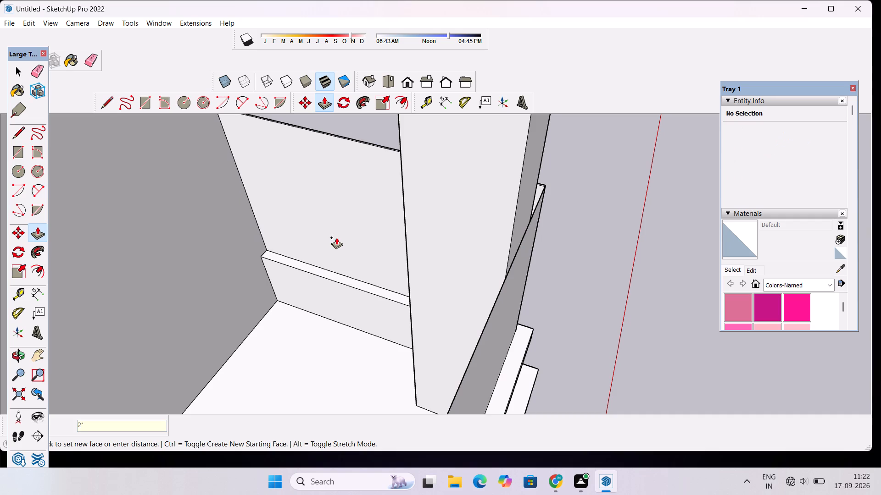
Push/Pull the inner face of the upper balcony's front parapet by 3" to thicken it.
scroll(358, 242, "down", 4)
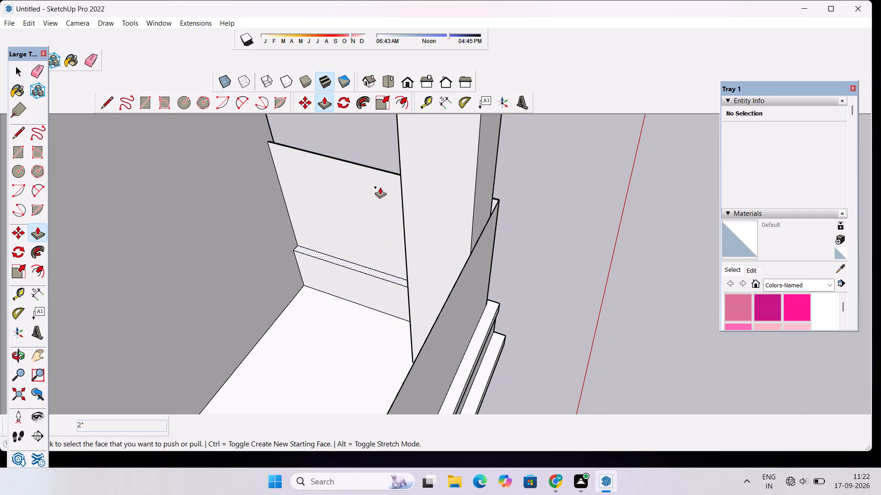
key("o")
left_click_drag(357, 238, 339, 177)
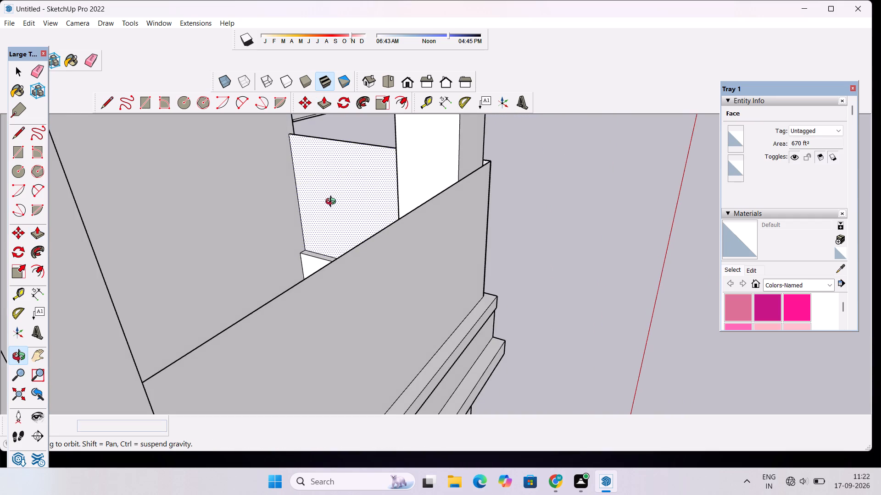
scroll(333, 203, "up", 8)
scroll(333, 203, "down", 2)
left_click_drag(355, 247, 360, 253)
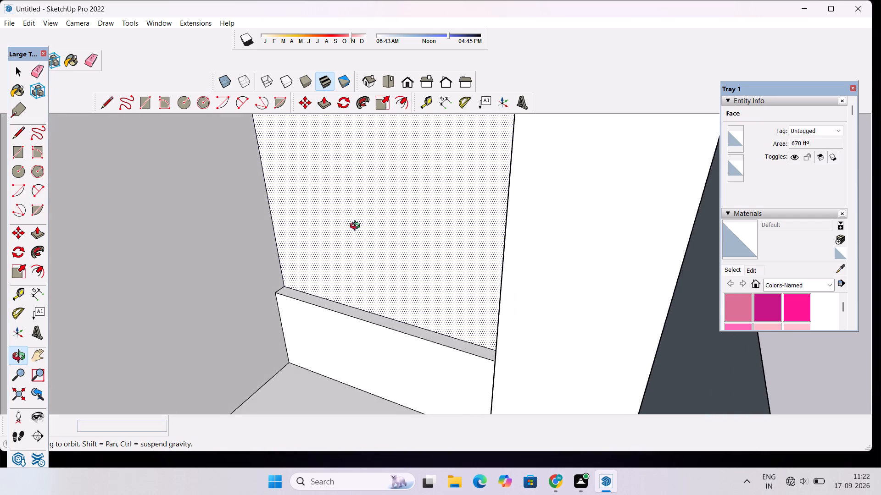
scroll(357, 227, "down", 2)
left_click_drag(361, 249, 368, 220)
scroll(368, 220, "down", 2)
scroll(374, 231, "up", 2)
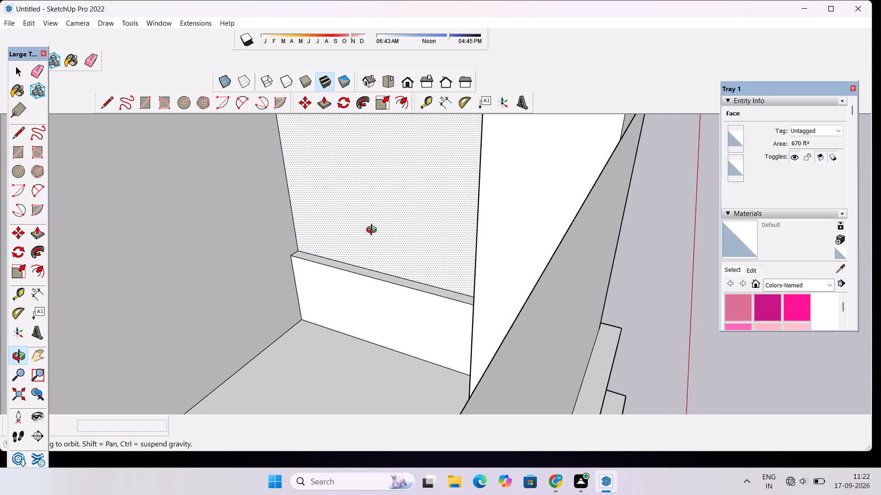
scroll(374, 231, "up", 1)
left_click(384, 240)
key("p")
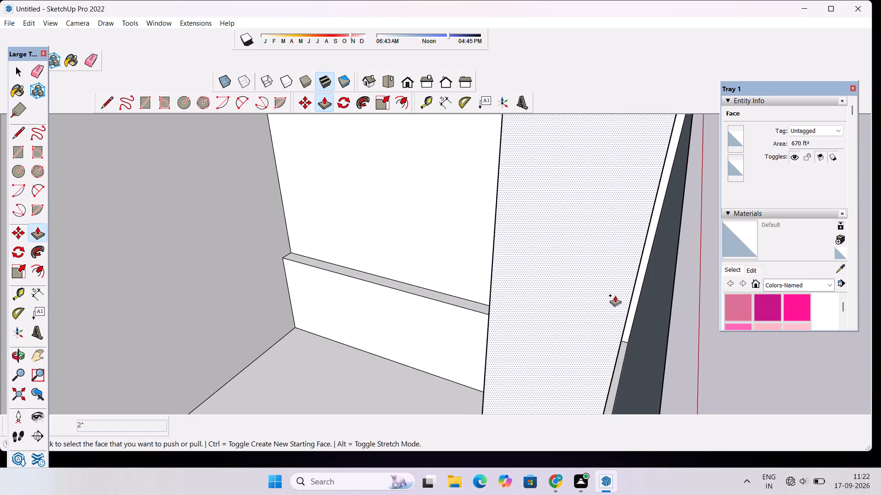
left_click(649, 308)
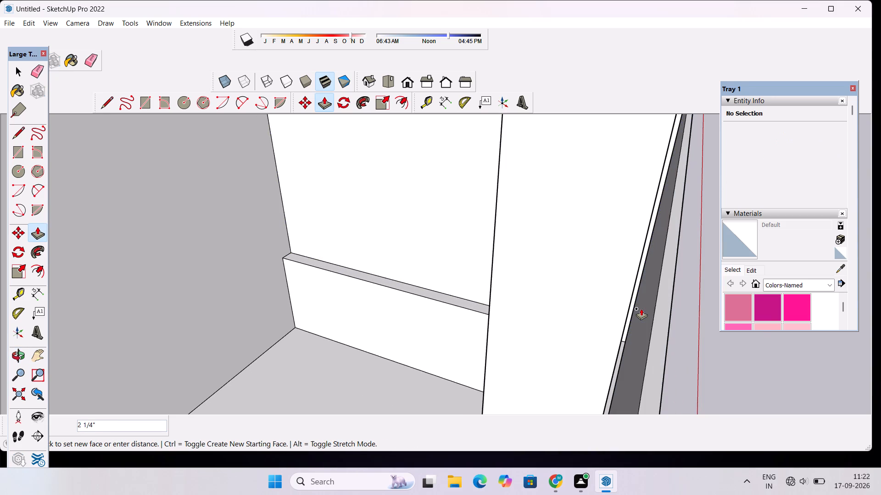
type("3\"")
key("Return")
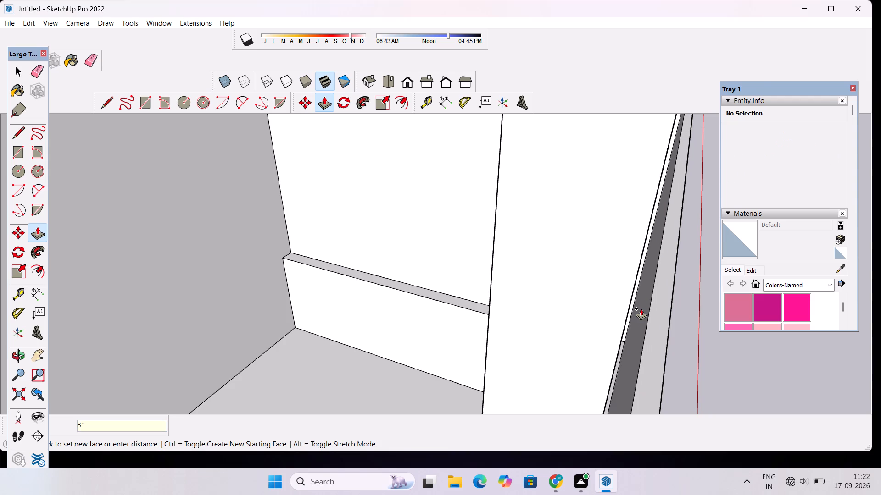
Select the narrow inner face of the balcony's side parapet beside the corner pillar, near the front parapet junction.
scroll(467, 288, "down", 7)
scroll(431, 269, "down", 1)
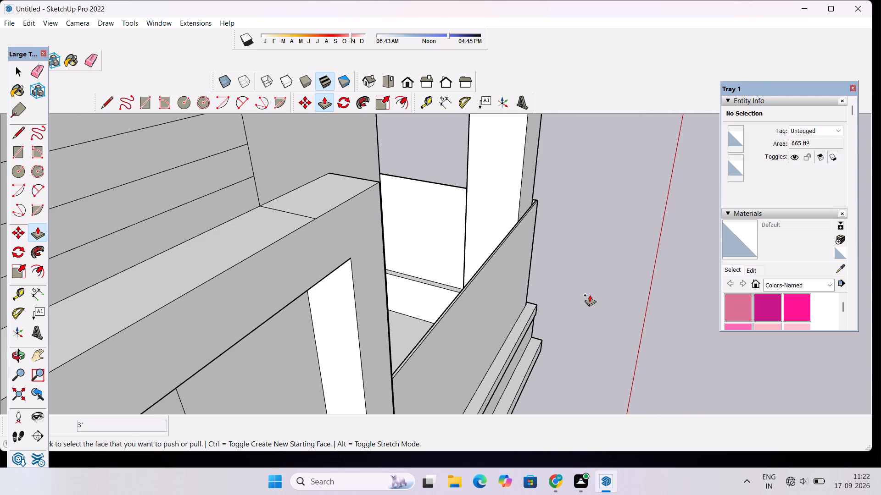
key("o")
left_click_drag(592, 295, 421, 441)
scroll(527, 337, "up", 4)
scroll(446, 312, "up", 2)
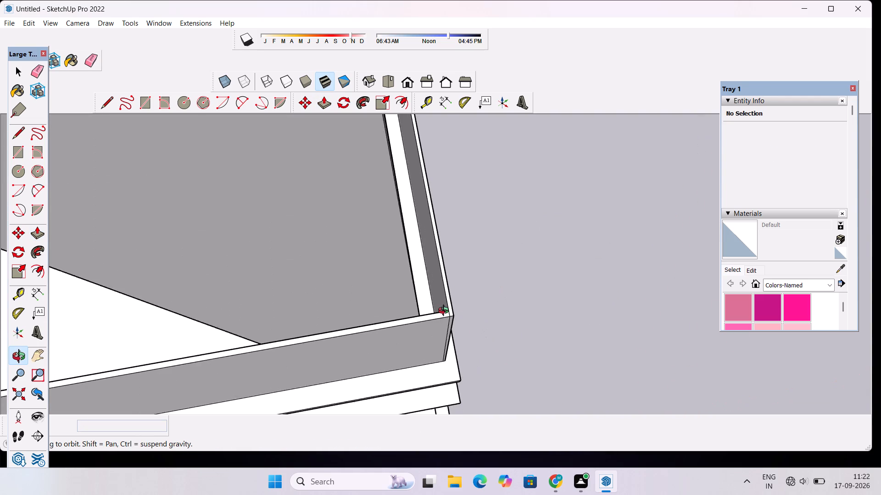
scroll(446, 312, "up", 2)
left_click_drag(446, 312, 454, 373, "shift")
key("space")
left_click(442, 317)
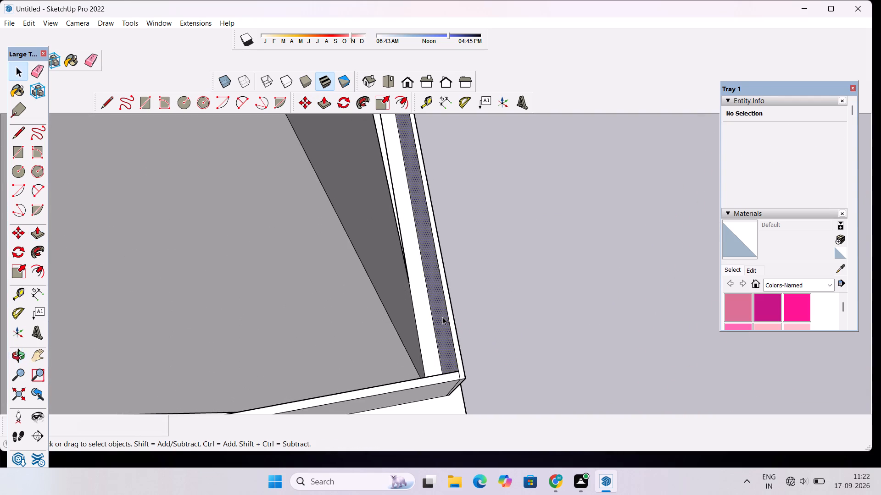
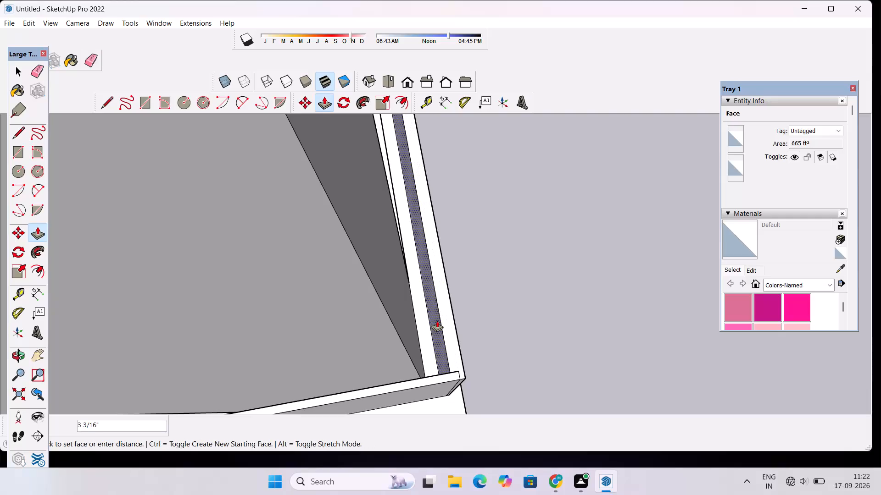
Push/Pull the inner face of the upper balcony's side parapet by 2" to thicken it.
type("2\"")
key("Return")
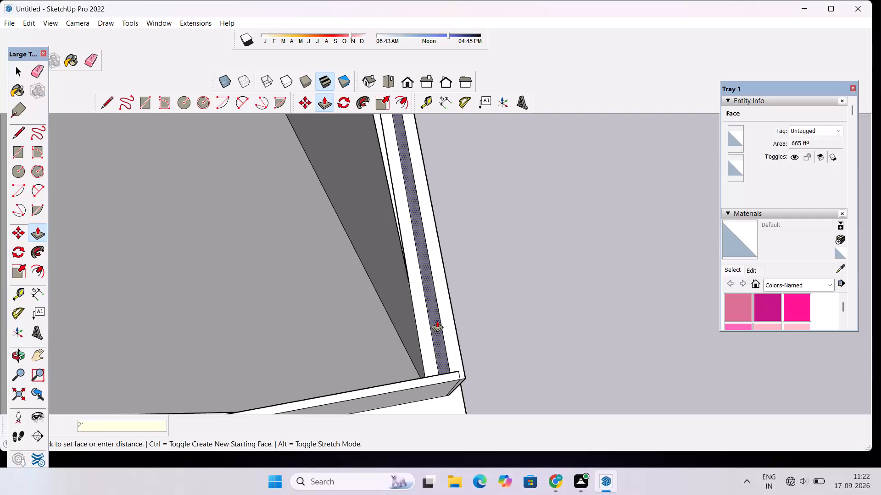
key("space")
Draw two vertical 20' lines from bottom to top edge on the upper balcony's front parapet, dividing its outer face into three panels.
scroll(465, 381, "down", 4)
key("o")
left_click_drag(419, 366, 417, 366)
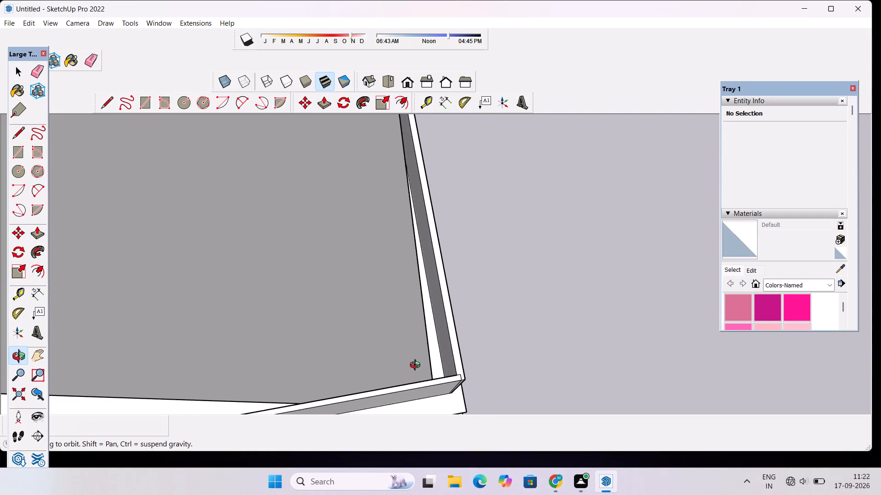
left_click_drag(417, 366, 405, 292)
scroll(405, 283, "down", 20)
left_click_drag(390, 321, 387, 318)
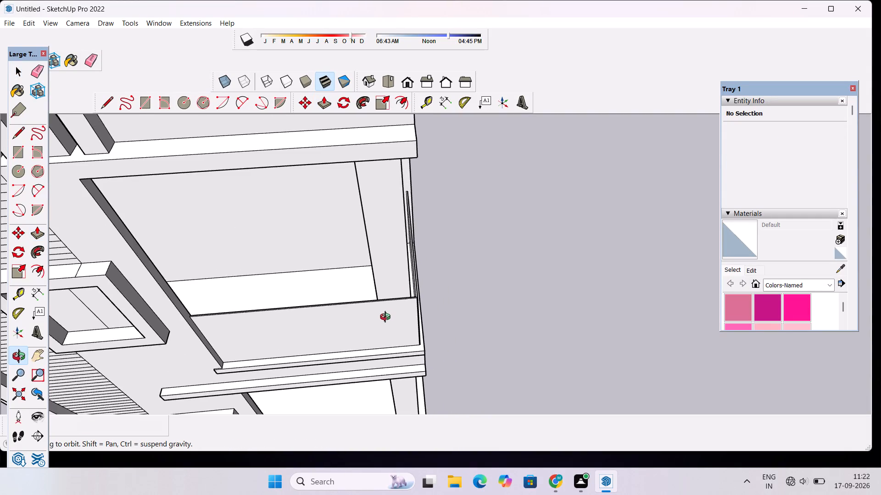
left_click_drag(387, 318, 386, 277)
scroll(386, 278, "down", 4)
left_click_drag(355, 348, 355, 322)
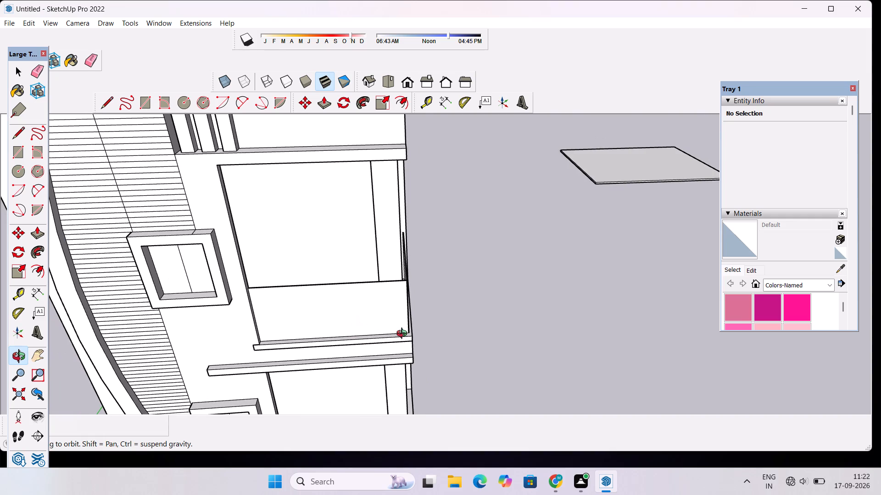
left_click_drag(404, 335, 362, 286)
left_click_drag(303, 313, 359, 293)
left_click_drag(407, 364, 380, 344)
left_click_drag(335, 309, 420, 306, "shift")
scroll(421, 313, "up", 4)
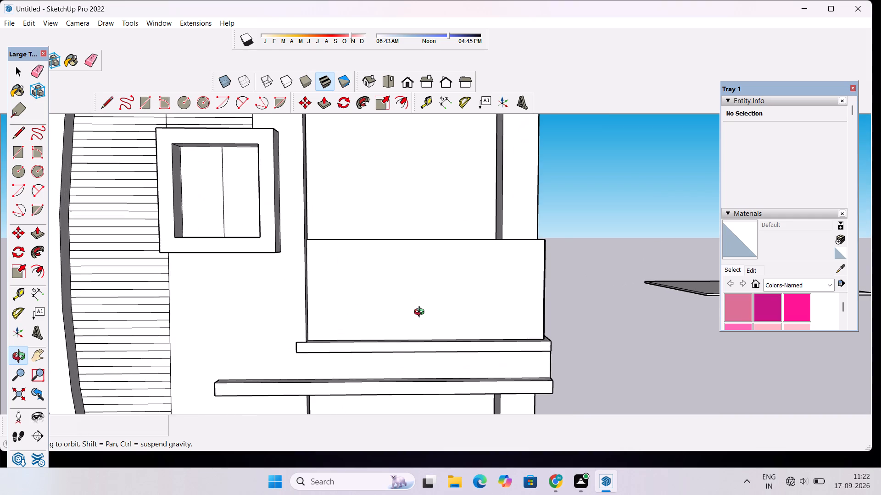
scroll(421, 313, "up", 1)
left_click_drag(421, 313, 406, 315, "shift")
scroll(406, 315, "up", 2)
left_click_drag(411, 316, 388, 321, "shift")
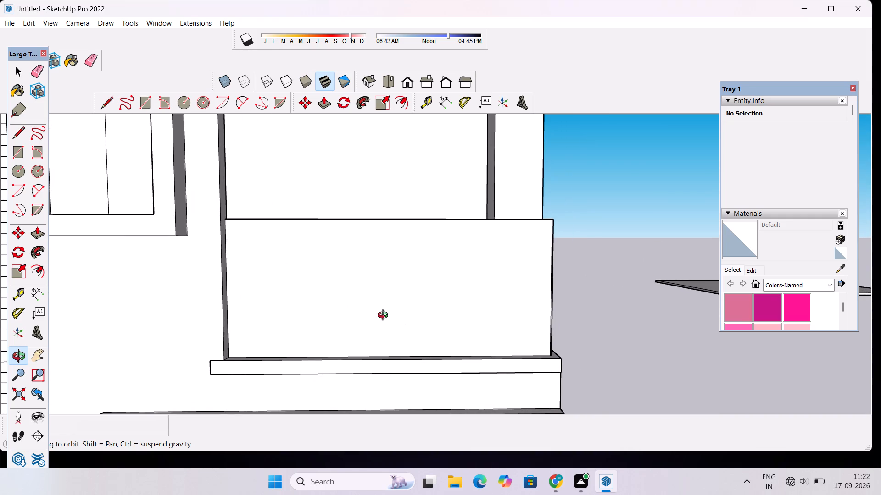
scroll(385, 316, "up", 2)
key("l")
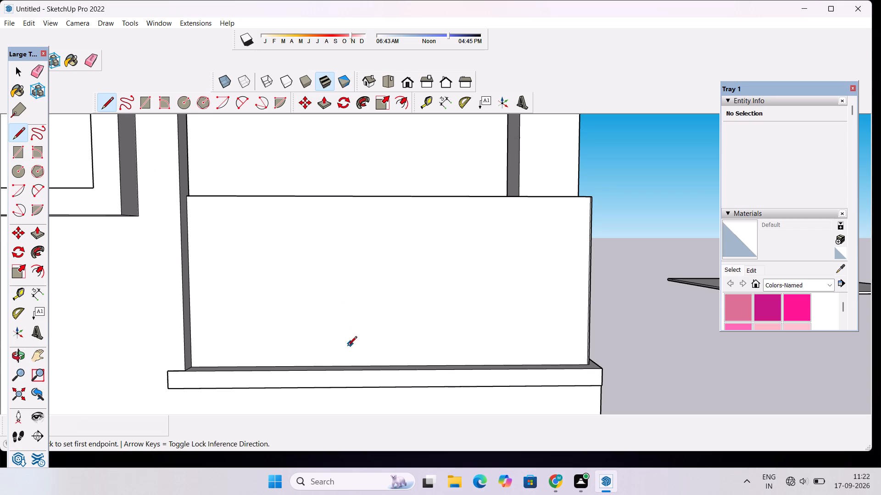
left_click(341, 365)
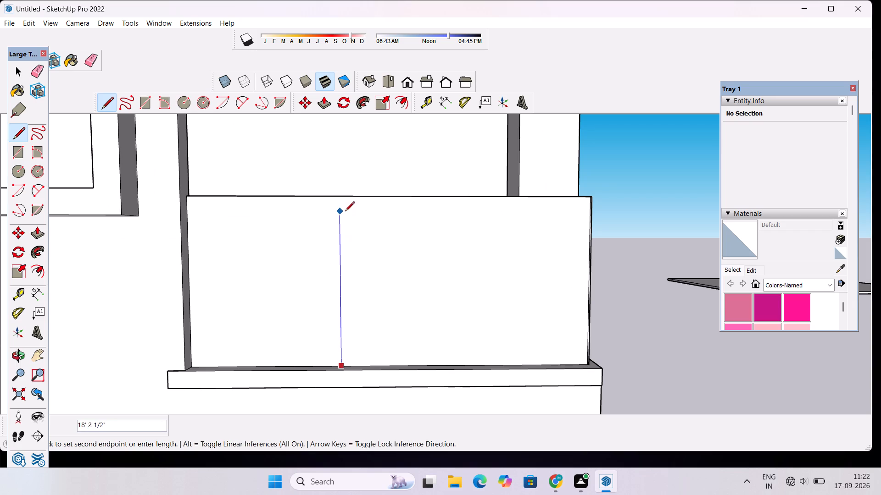
left_click(340, 198)
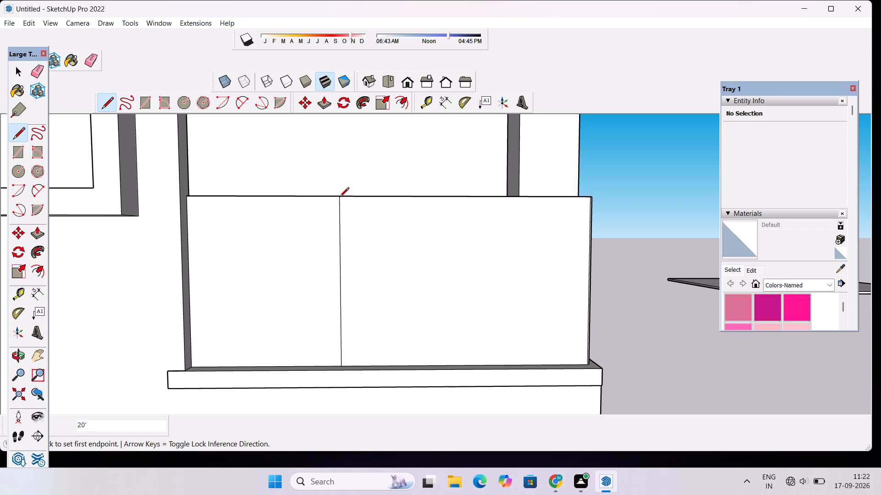
left_click(473, 365)
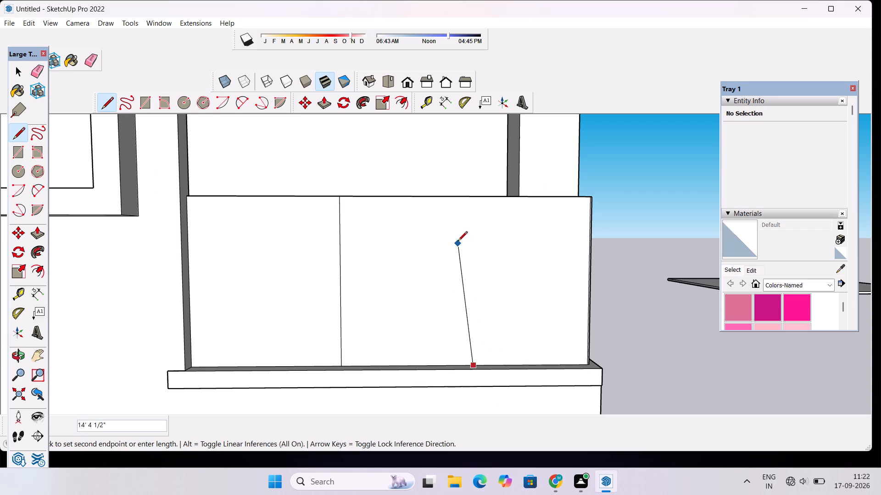
left_click(476, 198)
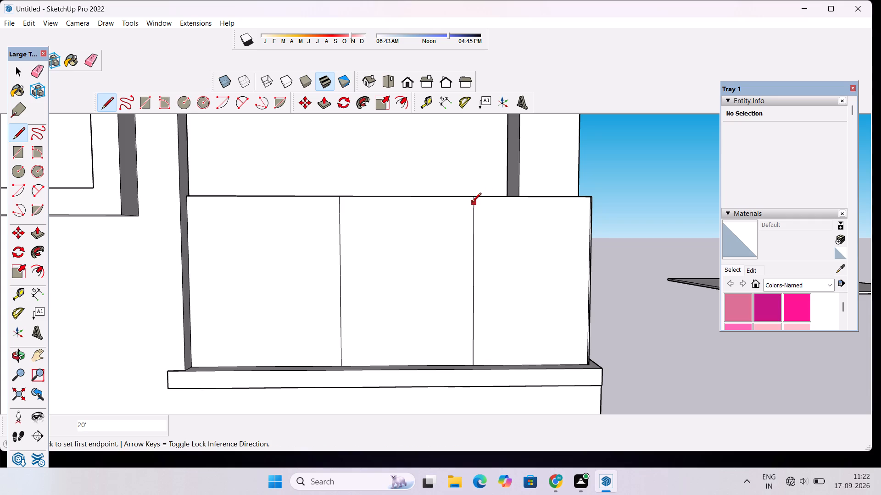
Draw a 3" line across the front parapet's top face from the upper end of each of the two vertical division lines.
key("o")
left_click_drag(520, 231, 379, 402)
scroll(379, 334, "up", 12)
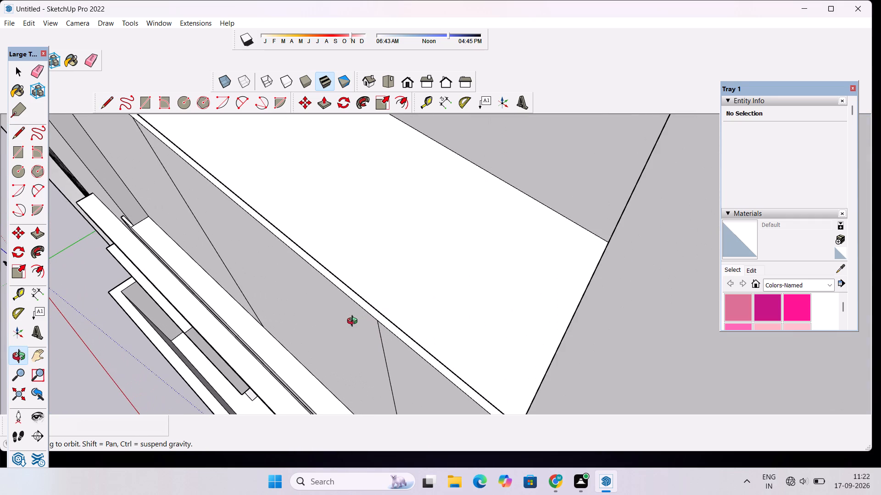
key("l")
scroll(354, 322, "up", 3)
left_click(387, 323)
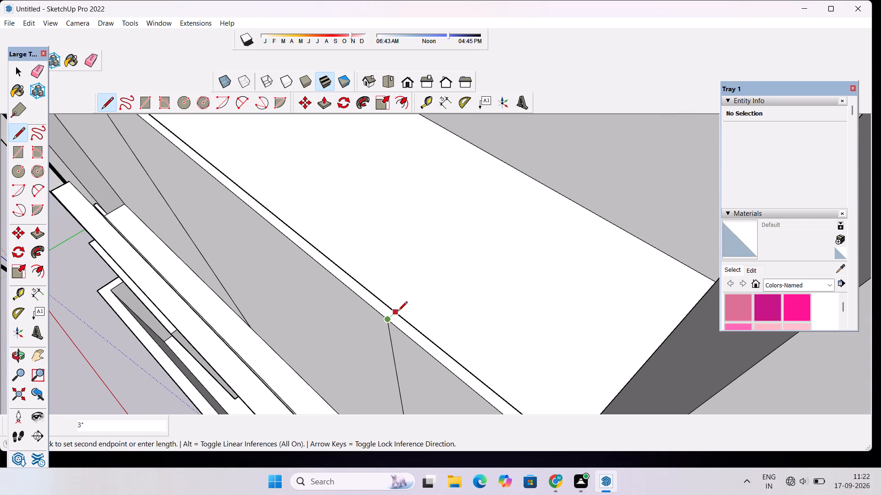
left_click(398, 312)
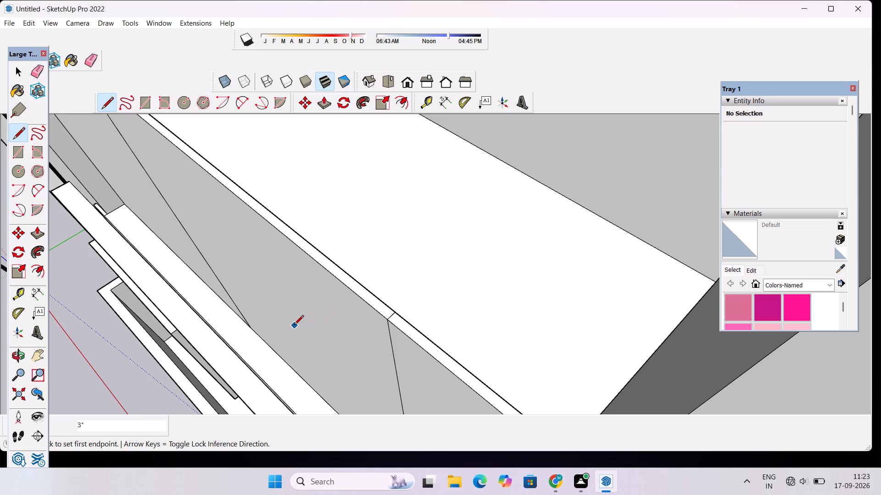
scroll(288, 334, "down", 6)
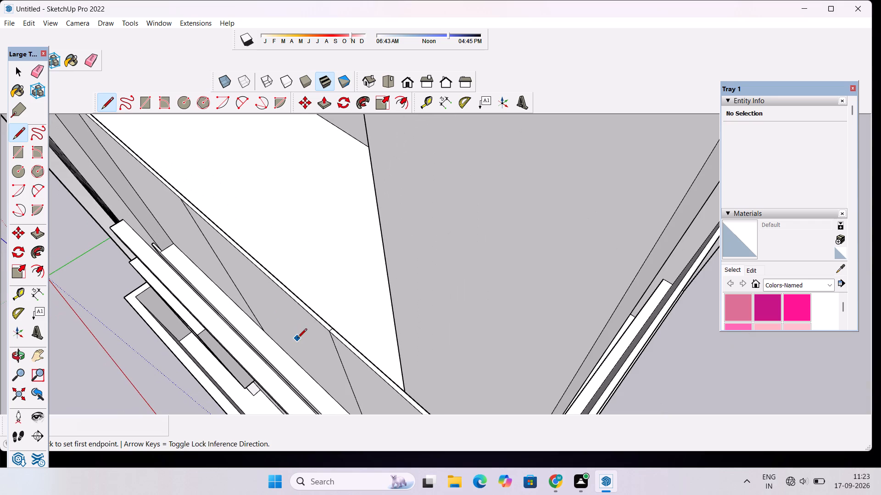
scroll(285, 339, "down", 3)
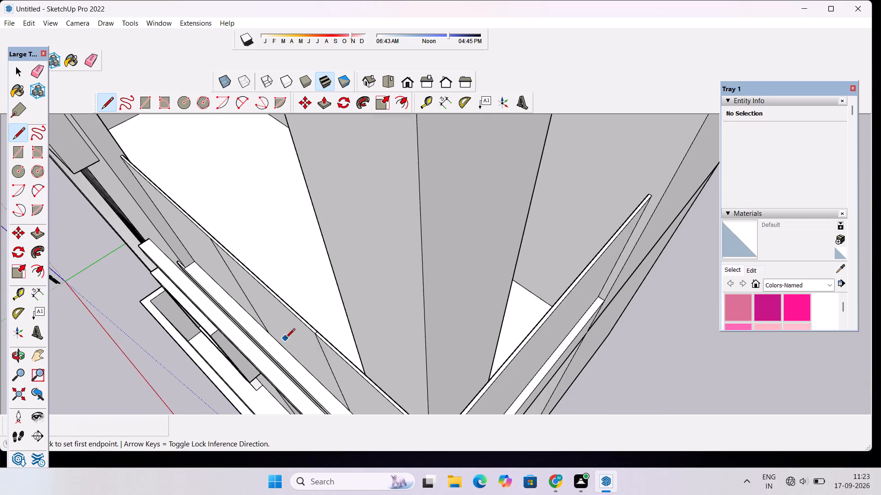
scroll(285, 339, "down", 3)
scroll(227, 249, "up", 6)
scroll(212, 308, "up", 2)
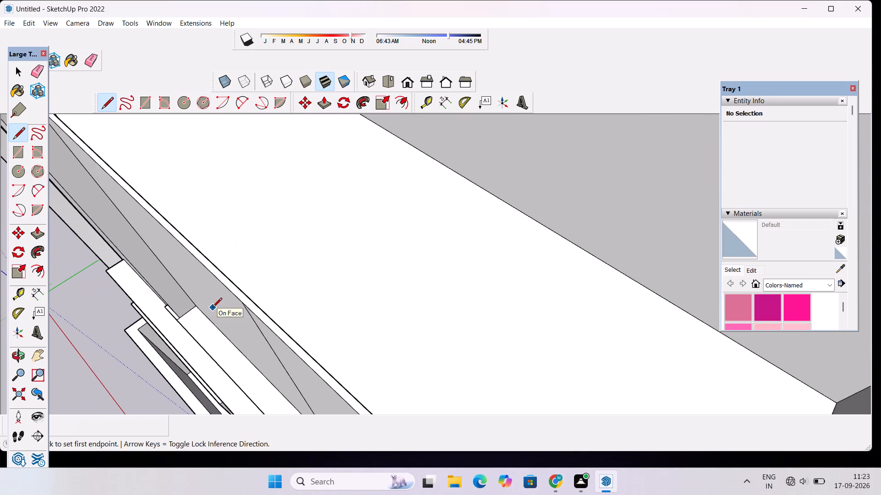
scroll(212, 308, "up", 4)
left_click(290, 292)
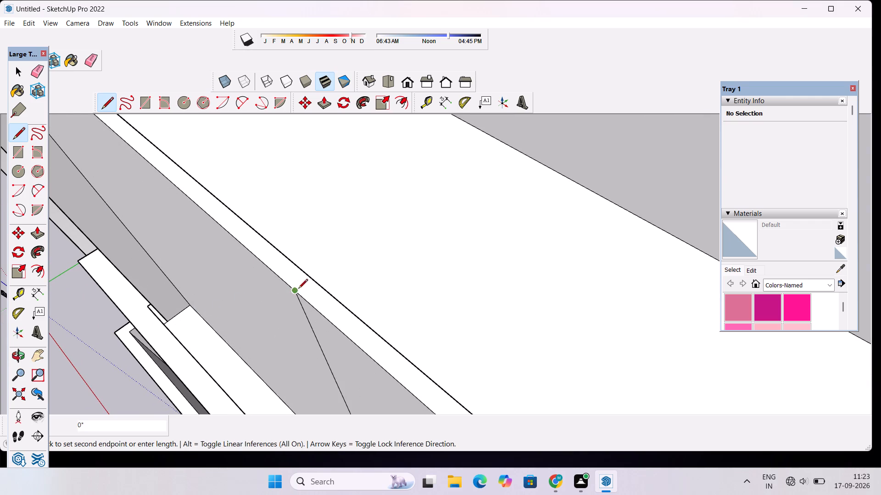
left_click(312, 280)
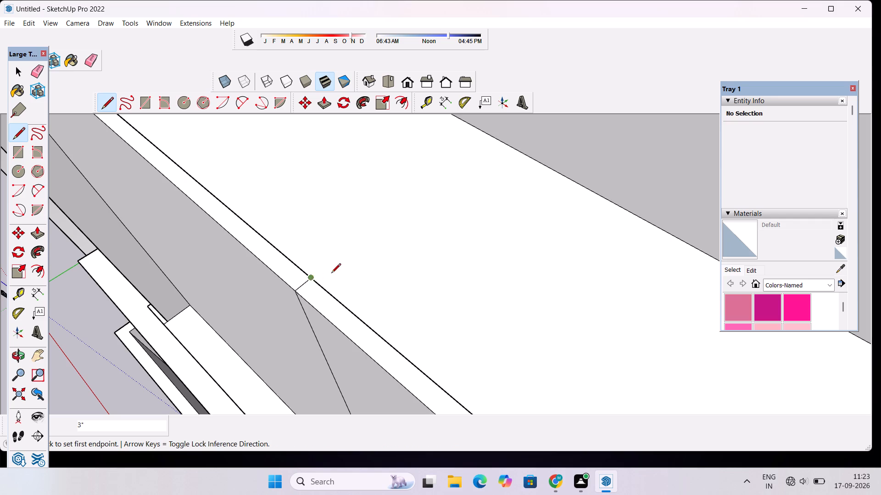
Examine the building's front elevation around the ground-floor window, boundary wall and entrance gate.
key("o")
left_click_drag(409, 287, 339, 290)
scroll(335, 270, "down", 20)
scroll(335, 270, "down", 17)
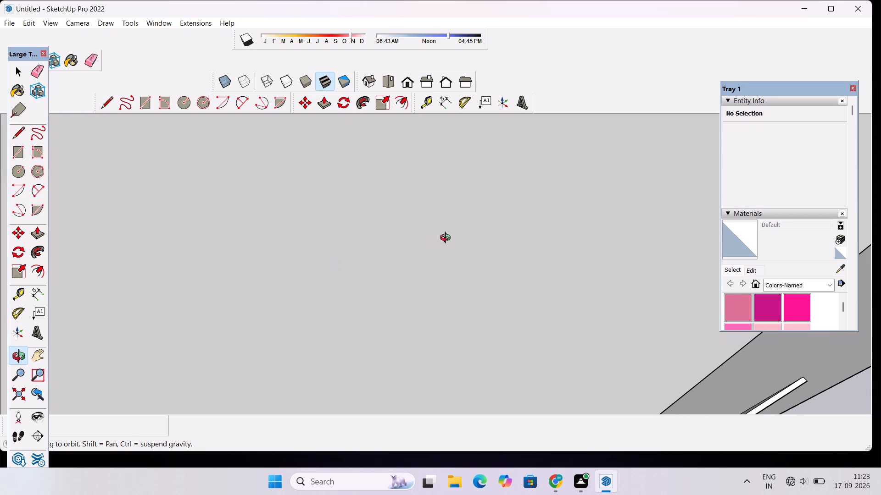
left_click(406, 87)
scroll(407, 185, "down", 4)
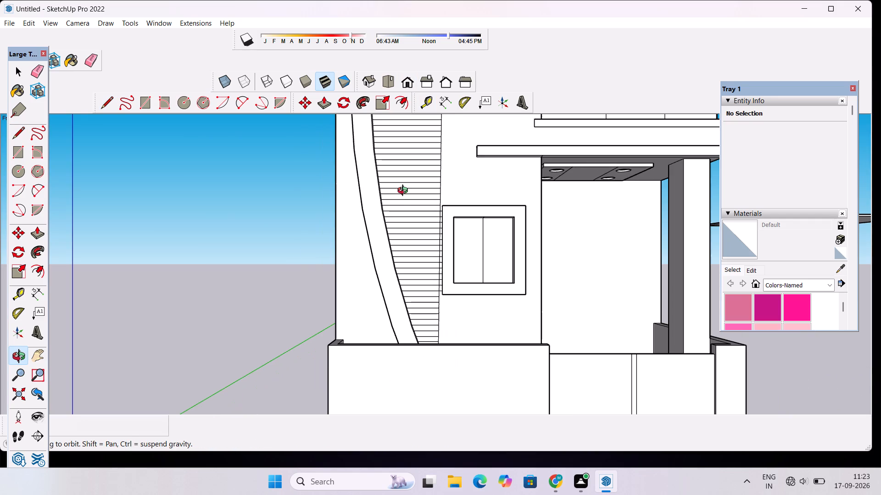
scroll(405, 195, "down", 4)
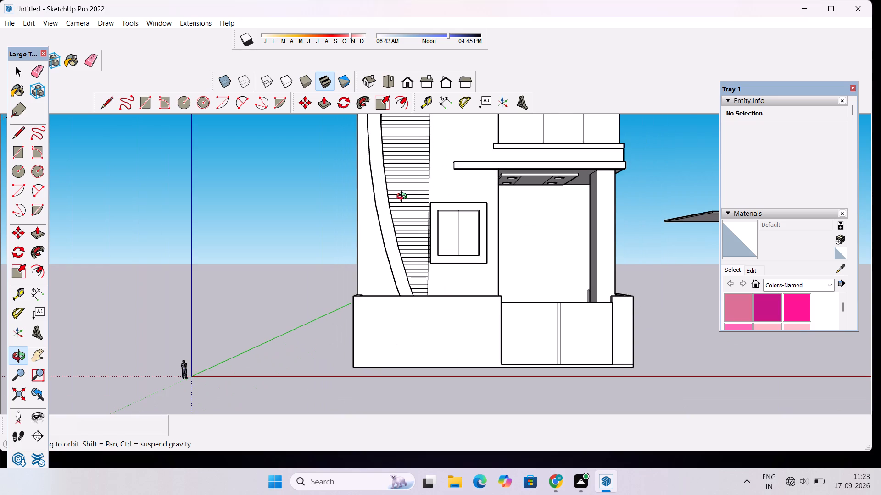
scroll(404, 198, "up", 3)
scroll(404, 198, "down", 5)
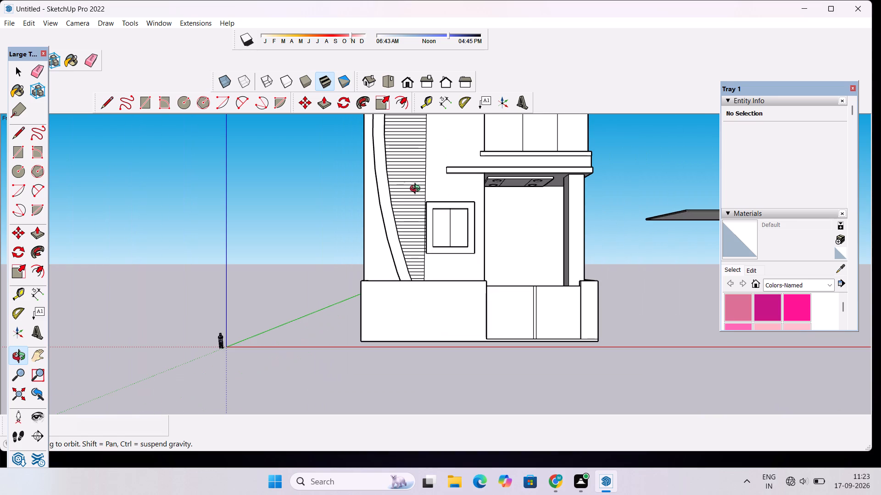
scroll(336, 254, "up", 3)
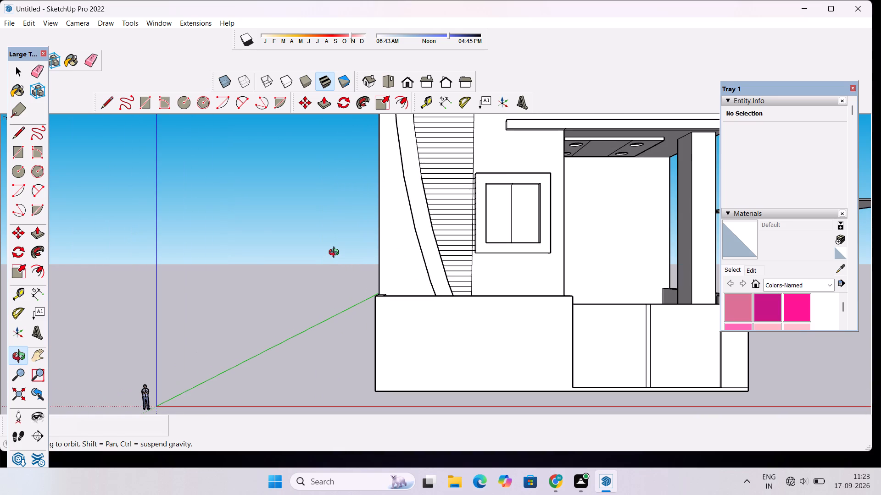
scroll(336, 253, "down", 4)
scroll(336, 253, "up", 4)
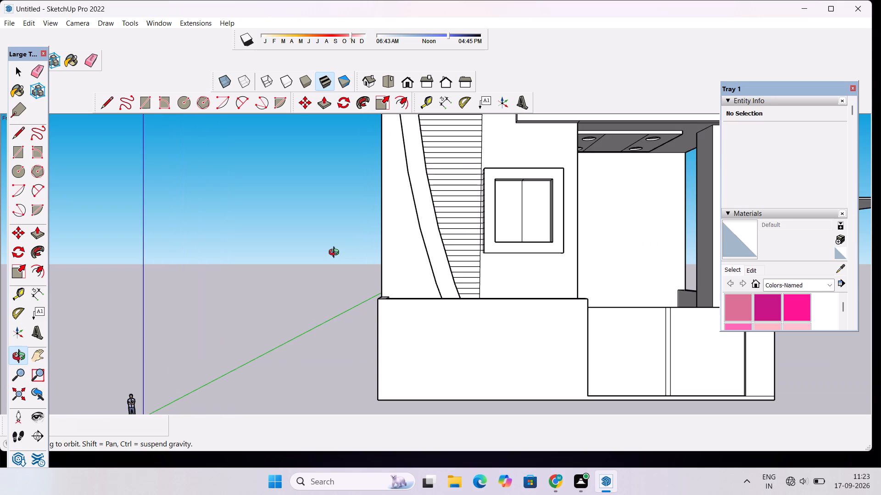
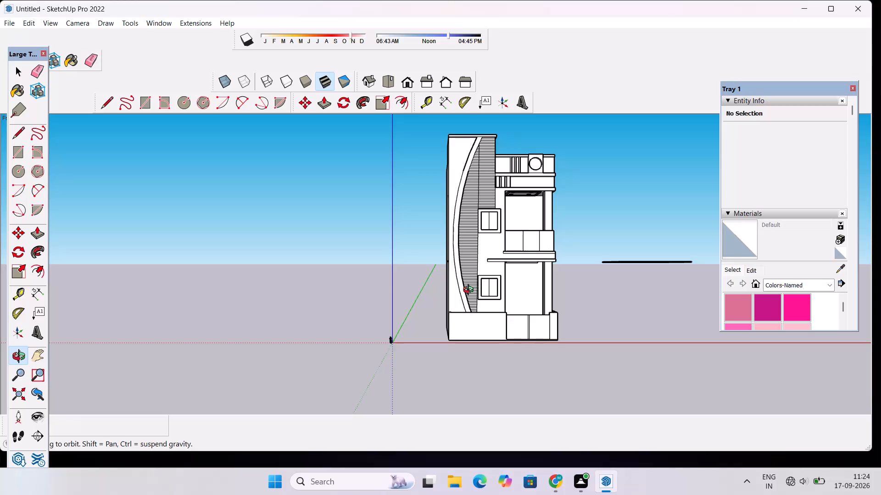
Erase the two parallel floor-level lines crossing the blank side wall next to the curved facade band.
scroll(471, 291, "down", 2)
left_click_drag(509, 262, 696, 258)
scroll(367, 299, "up", 4)
left_click_drag(497, 256, 506, 293)
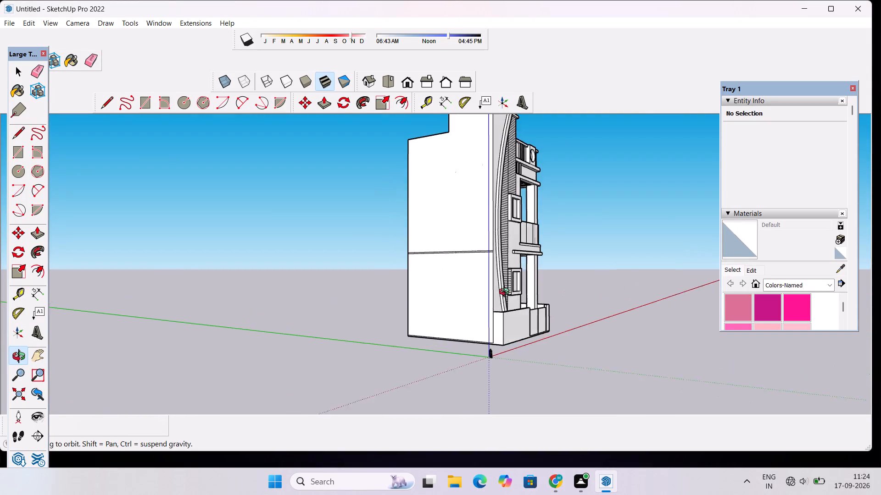
left_click_drag(506, 293, 508, 306)
scroll(476, 259, "up", 15)
key("e")
left_click_drag(502, 245, 503, 247)
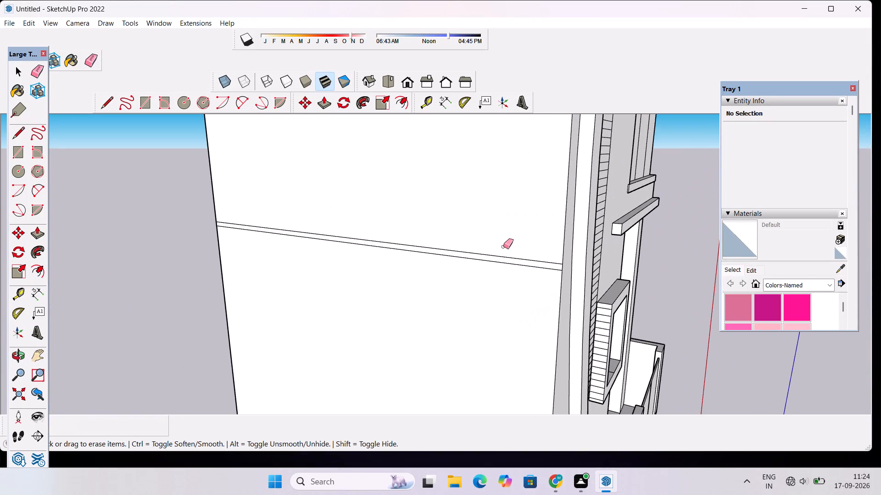
left_click_drag(503, 247, 507, 265)
left_click_drag(373, 222, 367, 247)
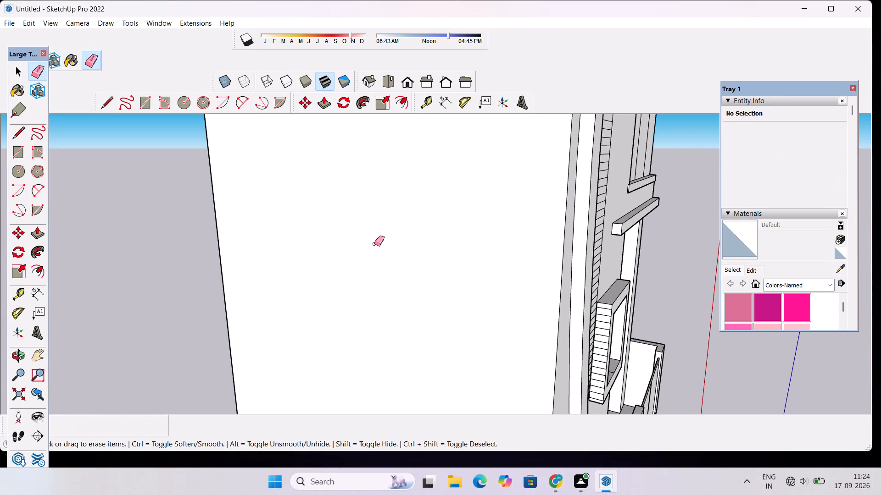
Examine the building's opposite side wall and its front elevation from several angles.
key("o")
left_click_drag(447, 241, 292, 242)
scroll(262, 228, "down", 10)
left_click_drag(432, 251, 433, 253)
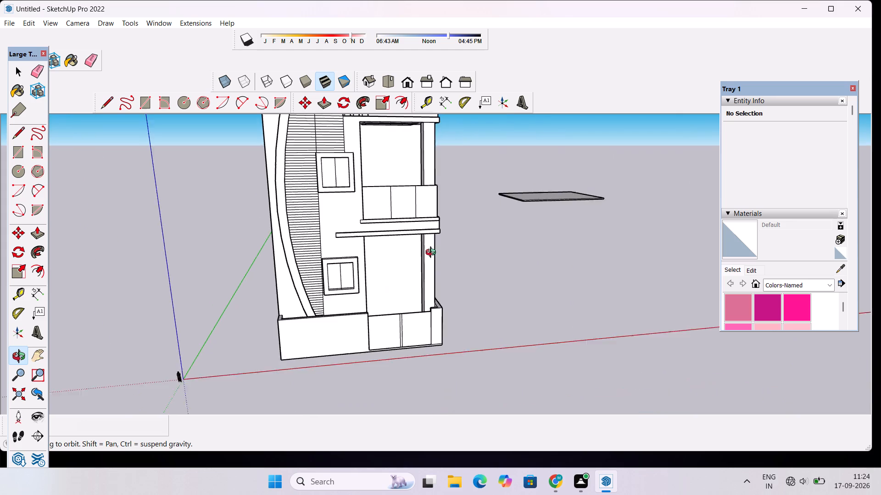
left_click_drag(433, 253, 72, 210)
left_click_drag(519, 294, 456, 219)
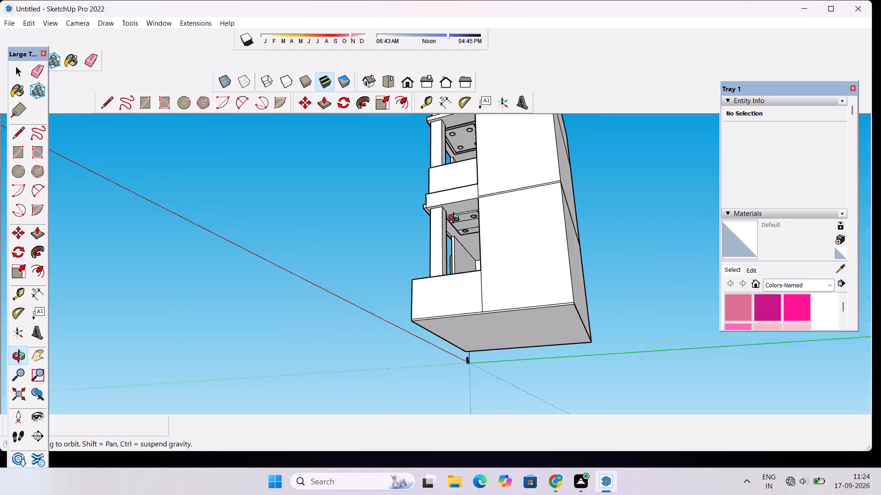
left_click_drag(456, 219, 748, 298)
scroll(443, 247, "down", 2)
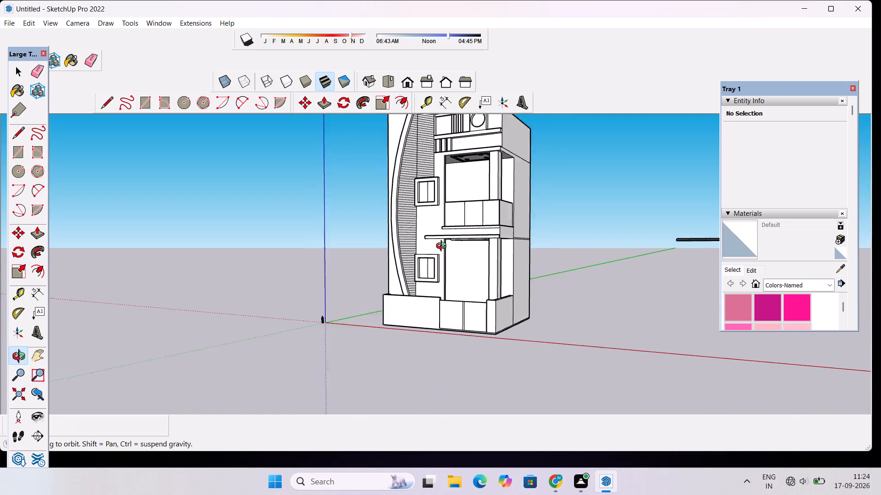
scroll(443, 247, "down", 4)
left_click_drag(396, 254, 479, 231)
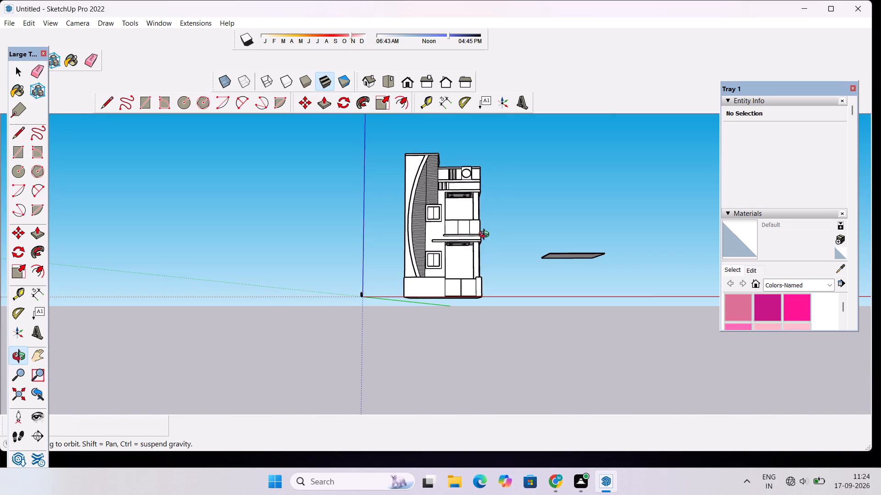
scroll(452, 257, "down", 4)
left_click_drag(429, 237, 432, 314)
scroll(489, 227, "up", 4)
scroll(418, 263, "up", 4)
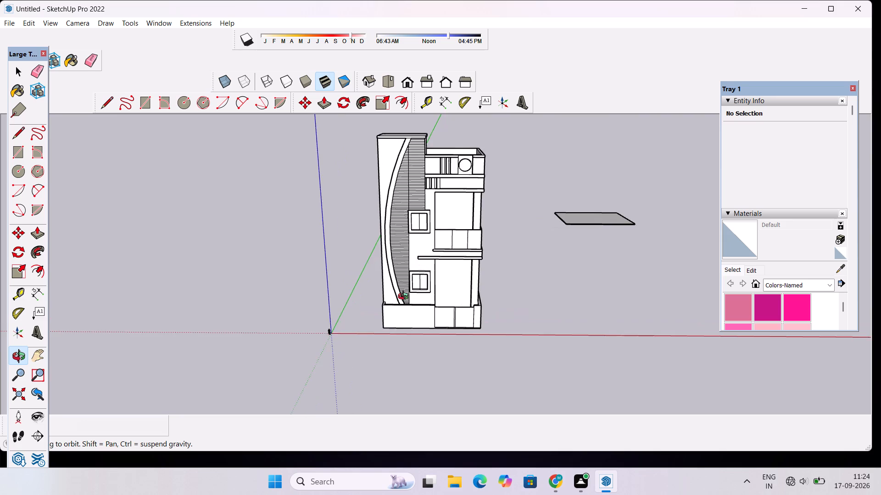
left_click_drag(405, 307, 424, 264)
scroll(424, 264, "down", 5)
left_click_drag(447, 249, 364, 297, "shift")
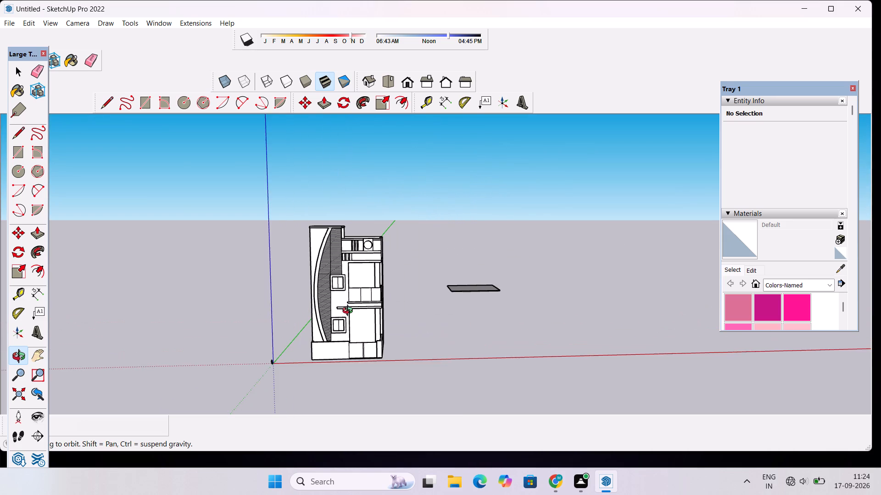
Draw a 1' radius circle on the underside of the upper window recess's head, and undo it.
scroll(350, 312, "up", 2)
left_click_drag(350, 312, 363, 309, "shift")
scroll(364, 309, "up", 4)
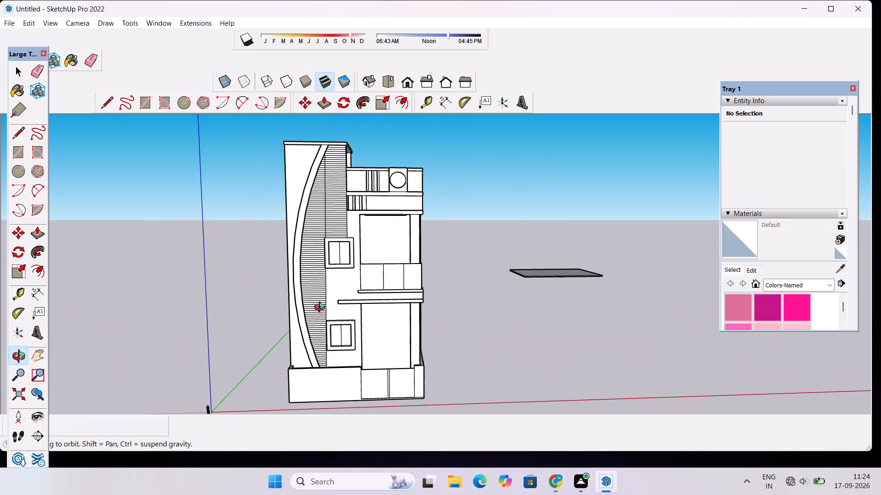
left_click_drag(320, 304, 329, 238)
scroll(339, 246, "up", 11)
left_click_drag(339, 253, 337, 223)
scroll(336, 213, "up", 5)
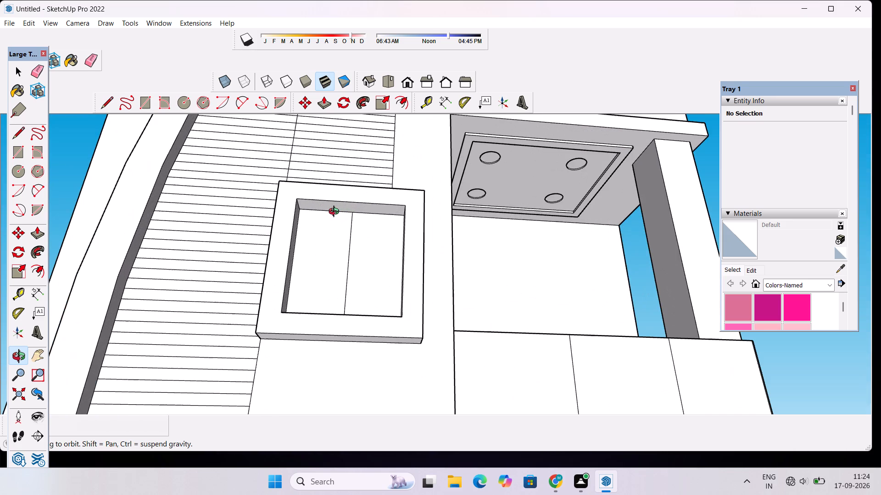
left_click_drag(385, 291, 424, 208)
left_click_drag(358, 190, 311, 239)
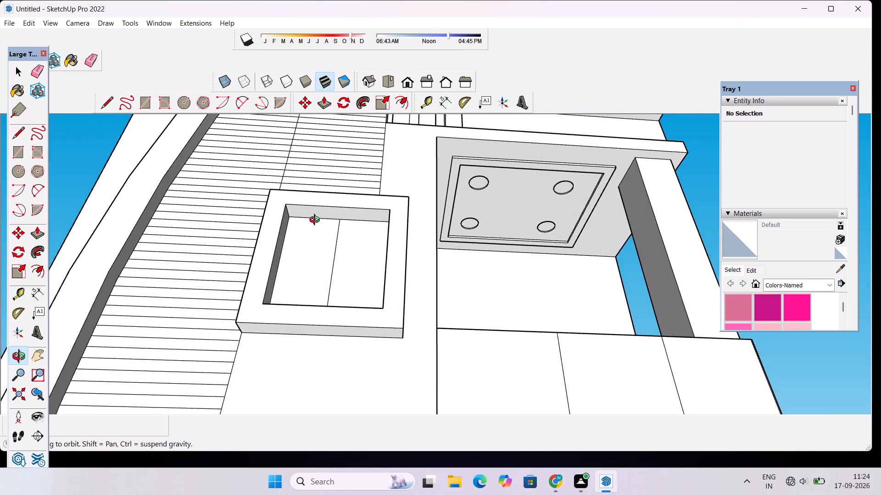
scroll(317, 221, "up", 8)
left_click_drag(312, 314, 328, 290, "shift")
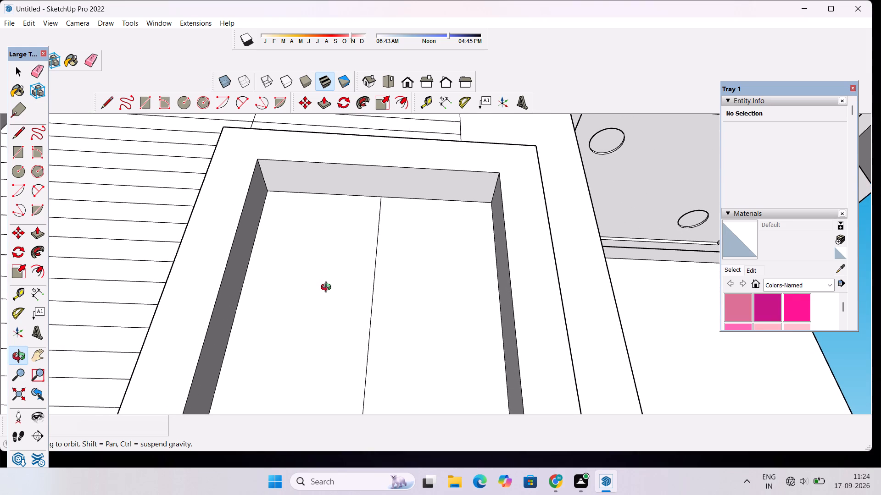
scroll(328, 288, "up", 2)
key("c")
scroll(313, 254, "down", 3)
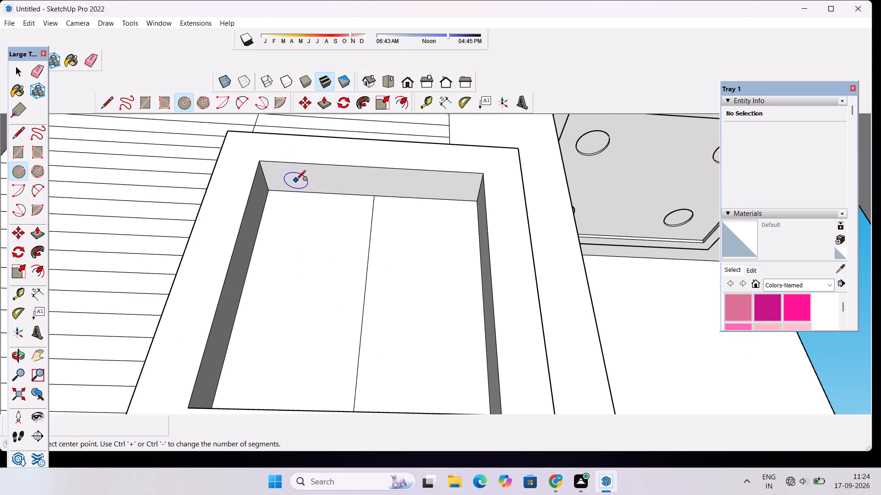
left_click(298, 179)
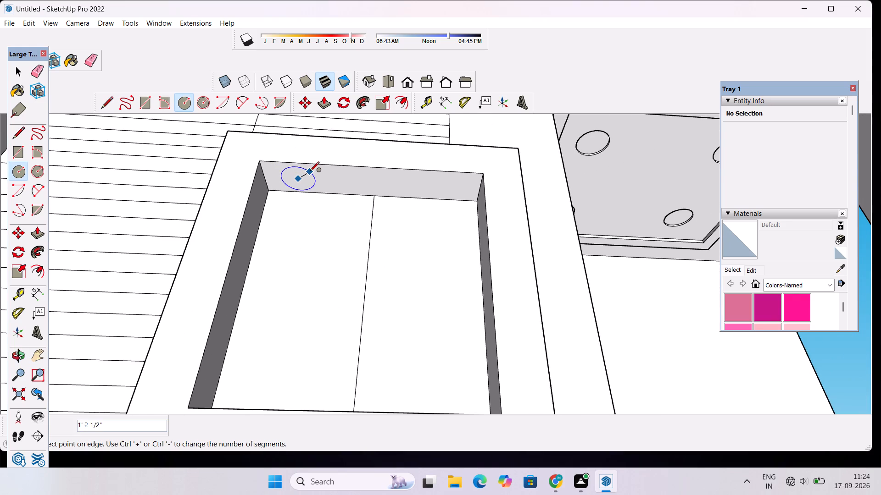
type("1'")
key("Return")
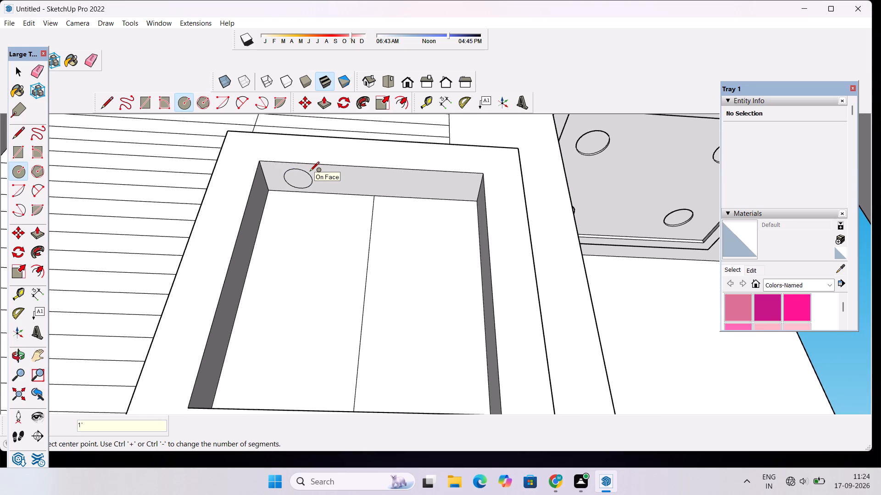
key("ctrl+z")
Draw a 9" radius circle near one end of the upper window recess's head underside.
left_click(290, 181)
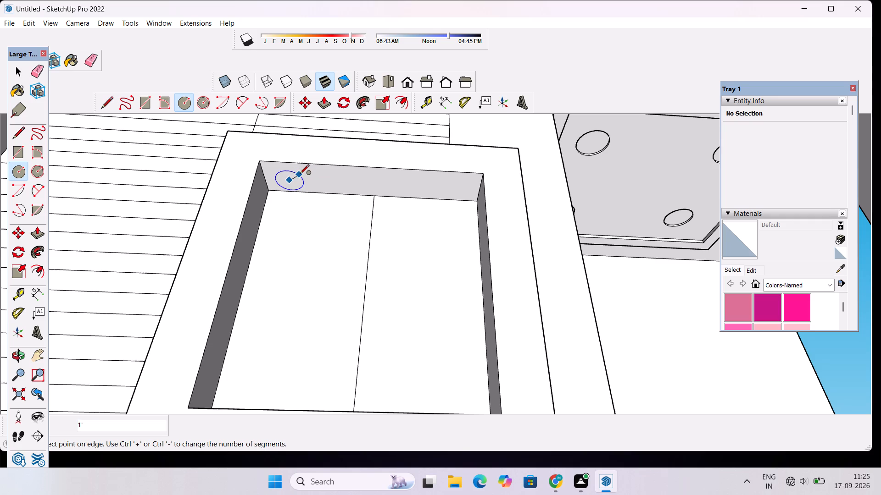
type("9\"")
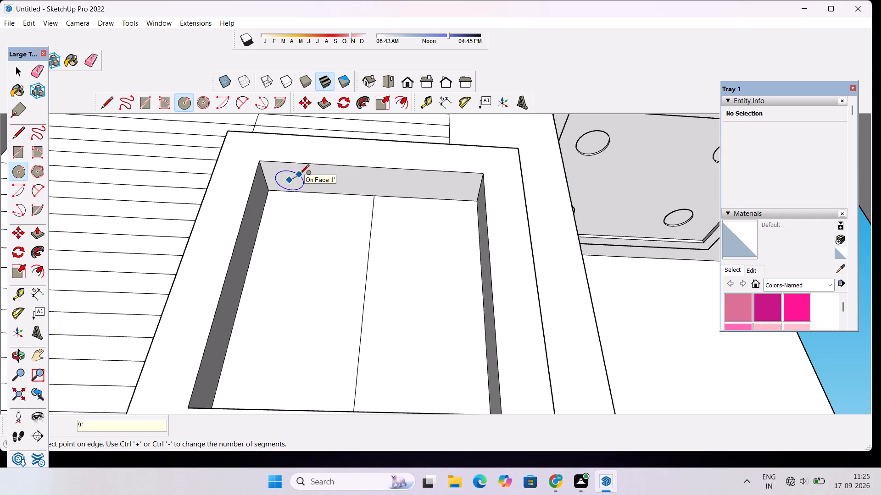
key("Return")
Copy the circle twice along the upper window recess's head, about 5' 2" apart, making a row of three.
key("space")
double_click(288, 178)
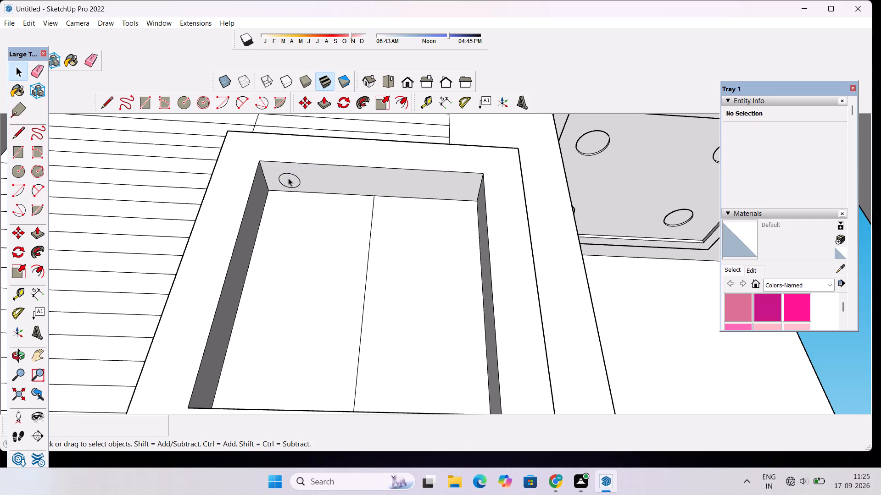
key("m")
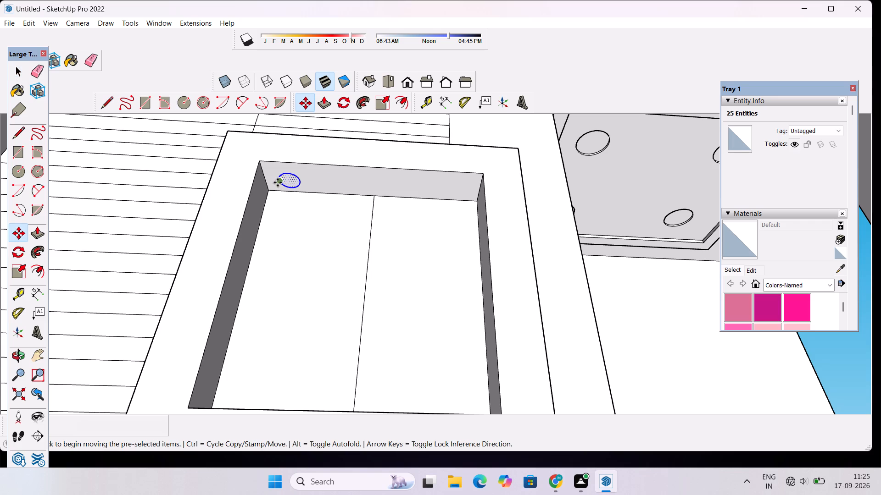
left_click(278, 181)
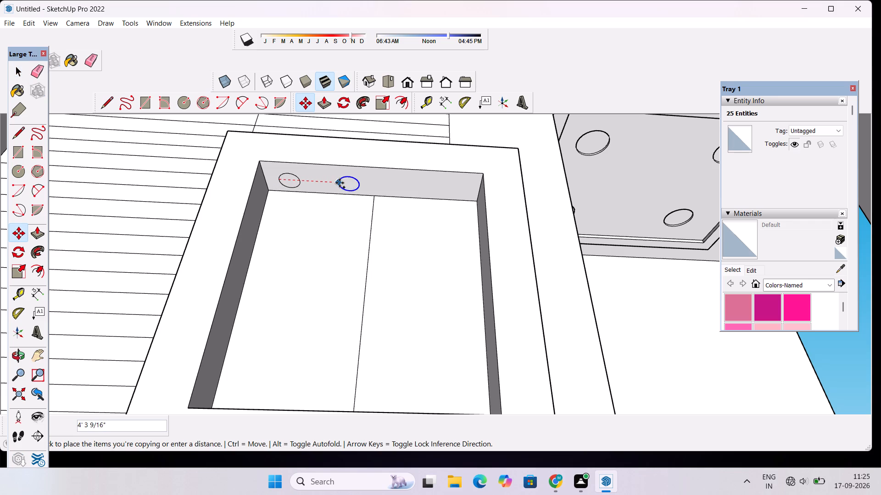
left_click(351, 184)
left_click(351, 184)
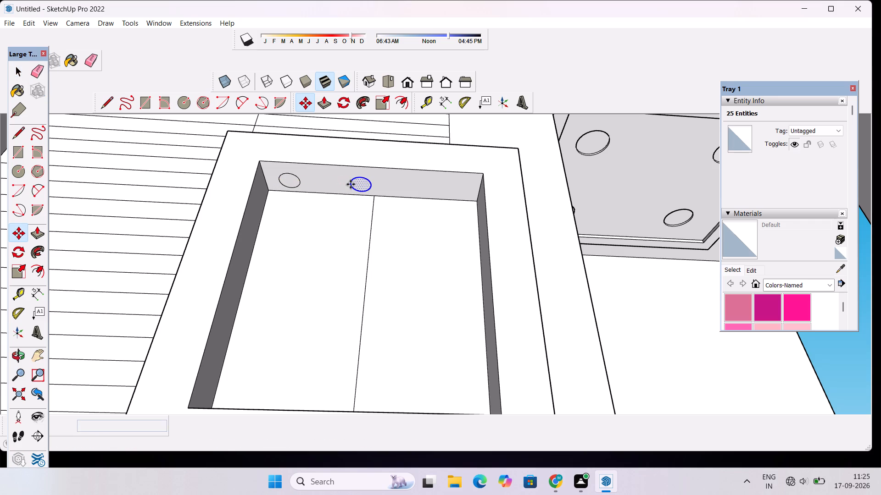
left_click(421, 190)
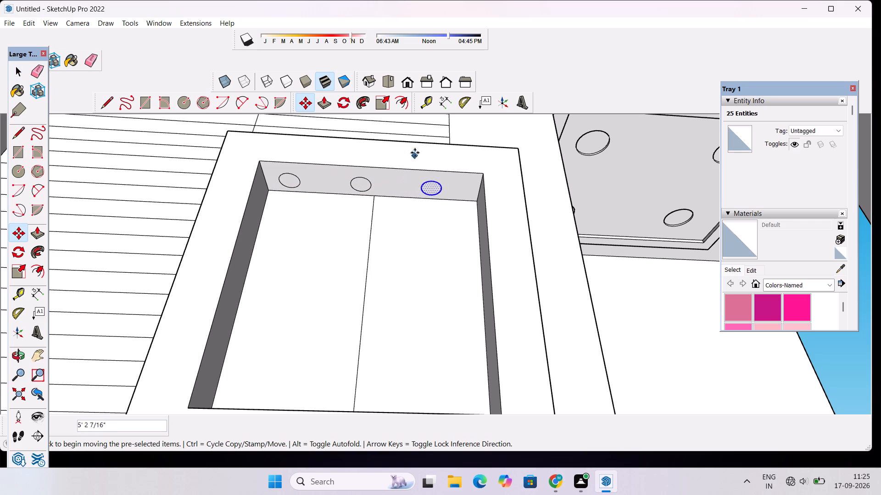
Draw a 9" radius circle near one end of the ground-floor window recess's head underside.
scroll(415, 152, "down", 10)
scroll(413, 194, "down", 7)
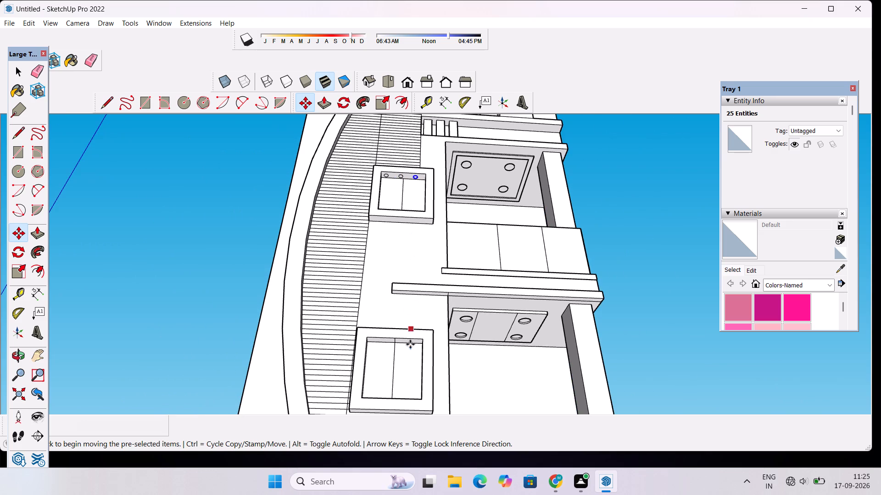
scroll(410, 409, "up", 3)
key("space")
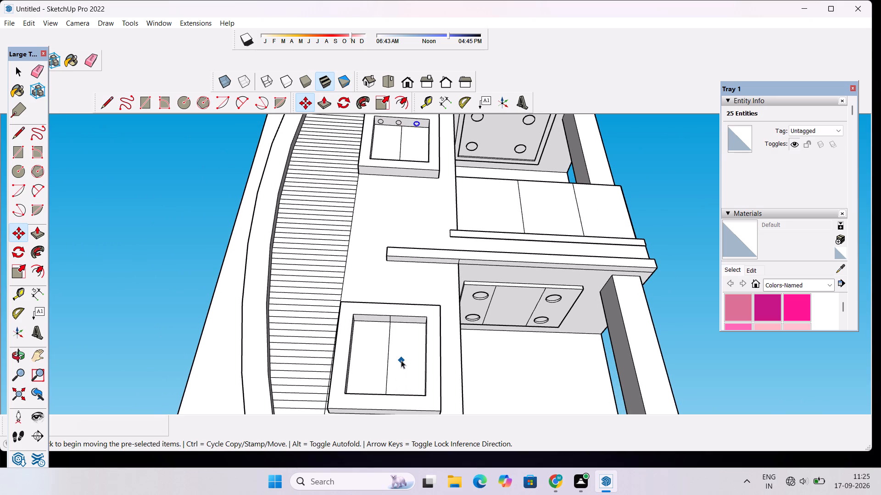
scroll(401, 360, "up", 4)
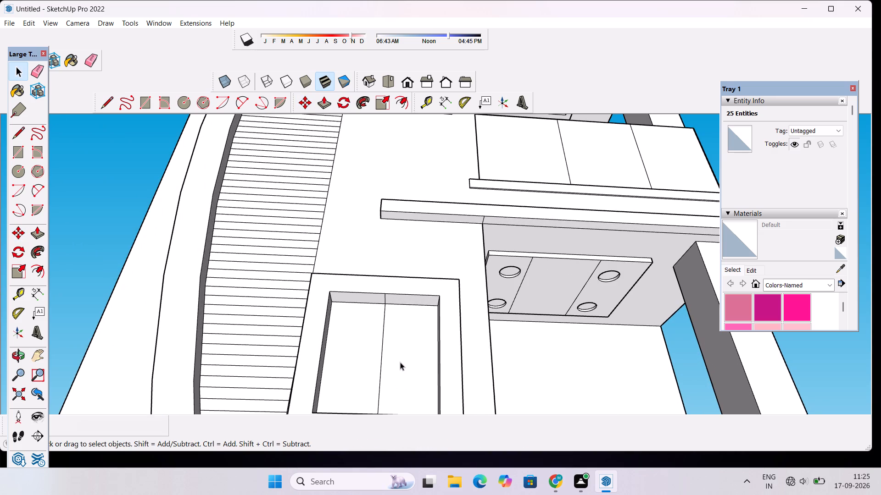
key("c")
scroll(399, 362, "down", 6)
scroll(355, 340, "up", 5)
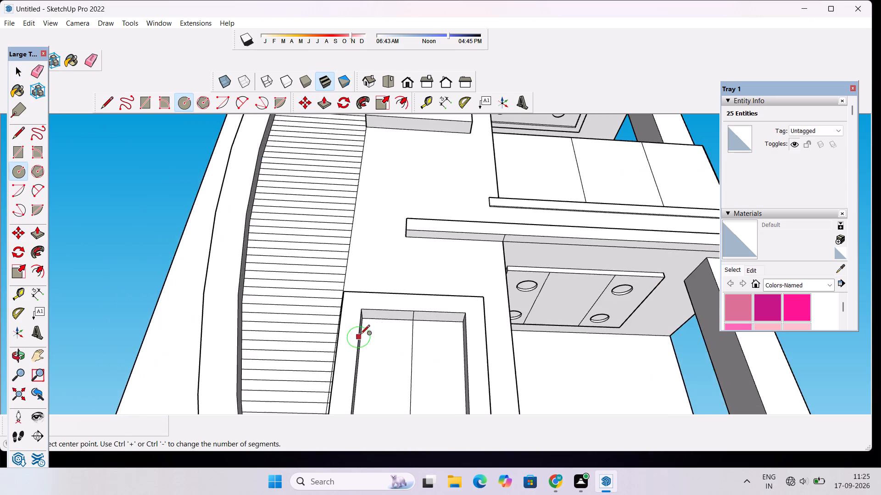
scroll(360, 335, "up", 5)
scroll(374, 332, "down", 4)
scroll(374, 332, "up", 15)
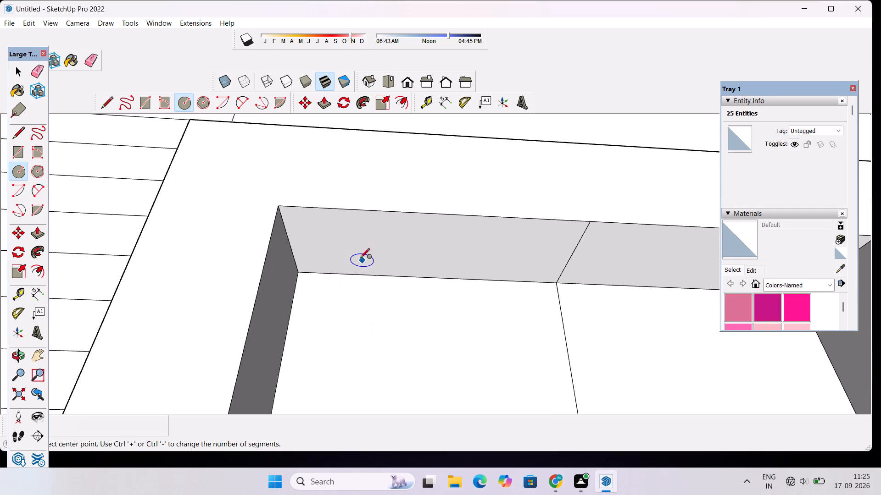
left_click(349, 250)
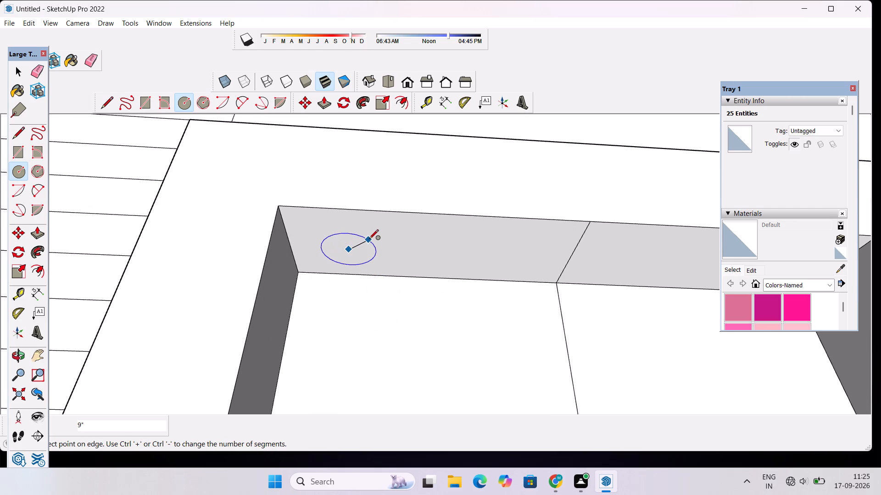
type("9\"")
key("Return")
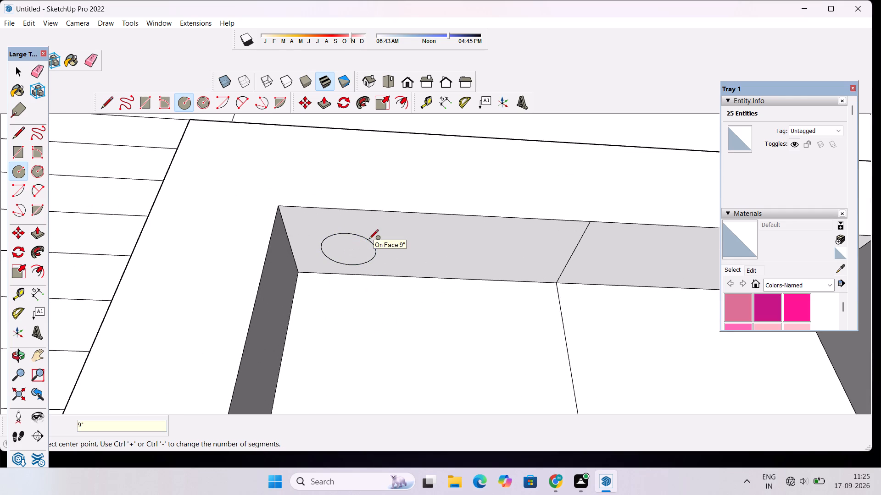
Copy the circle twice along the underside of the ground-floor window recess's head, about 6' apart, making a row of three.
scroll(285, 226, "down", 6)
key("space")
scroll(352, 266, "down", 5)
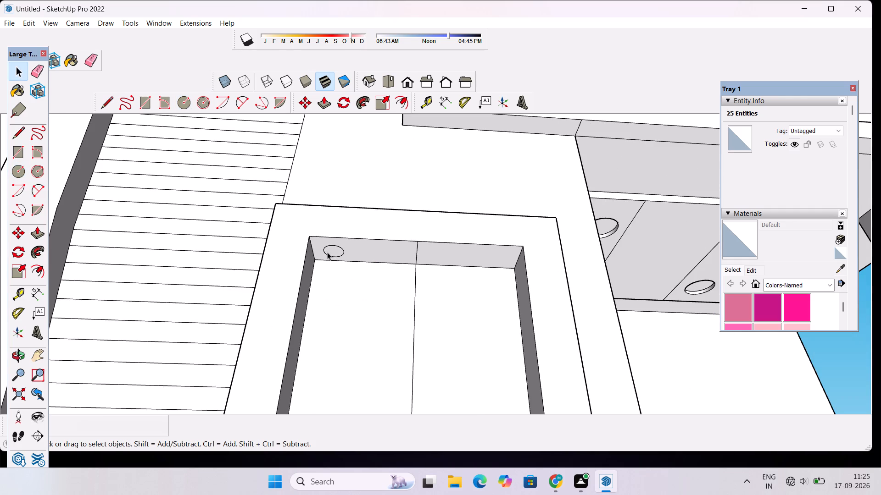
double_click(331, 253)
scroll(333, 252, "up", 7)
key("m")
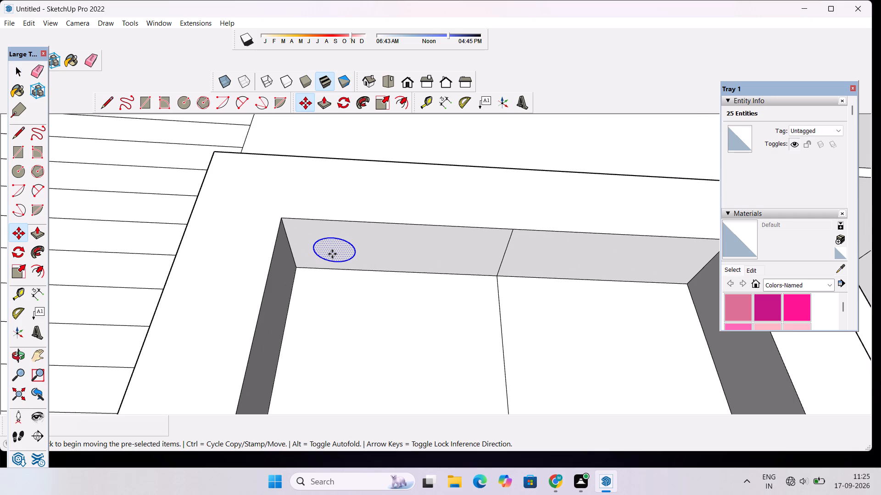
left_click(316, 251)
scroll(408, 254, "down", 4)
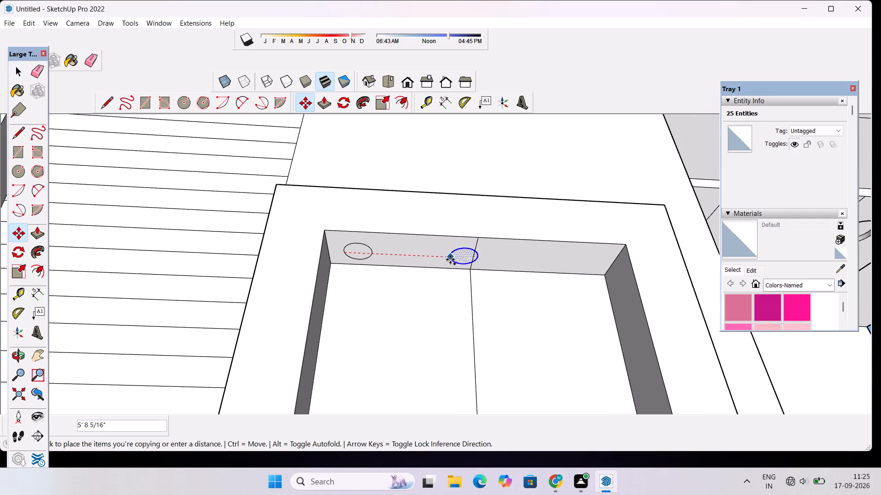
left_click(458, 262)
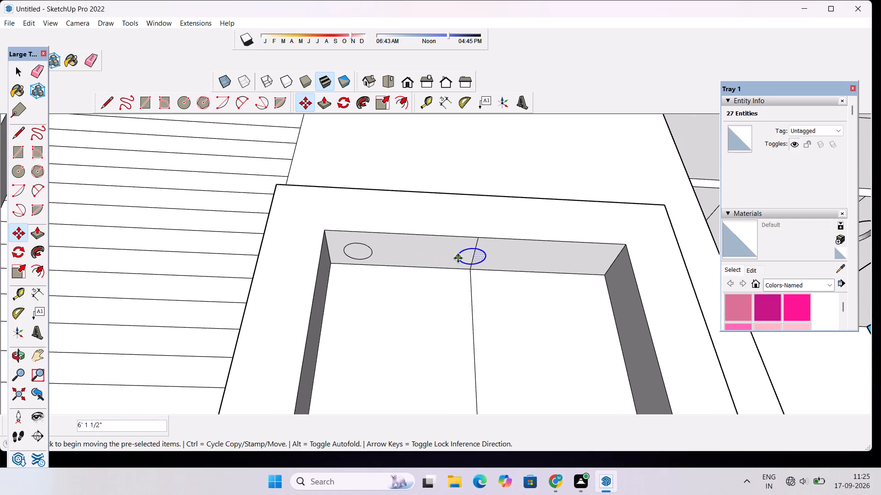
left_click(458, 258)
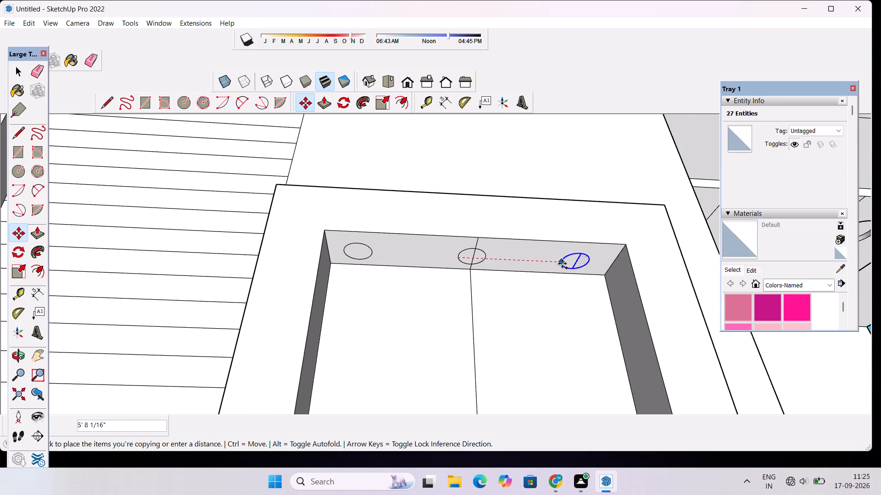
left_click(565, 264)
key("space")
Erase the dividing line across the ground-floor recess head's underside, including the segments inside the middle and end circles.
scroll(491, 273, "up", 4)
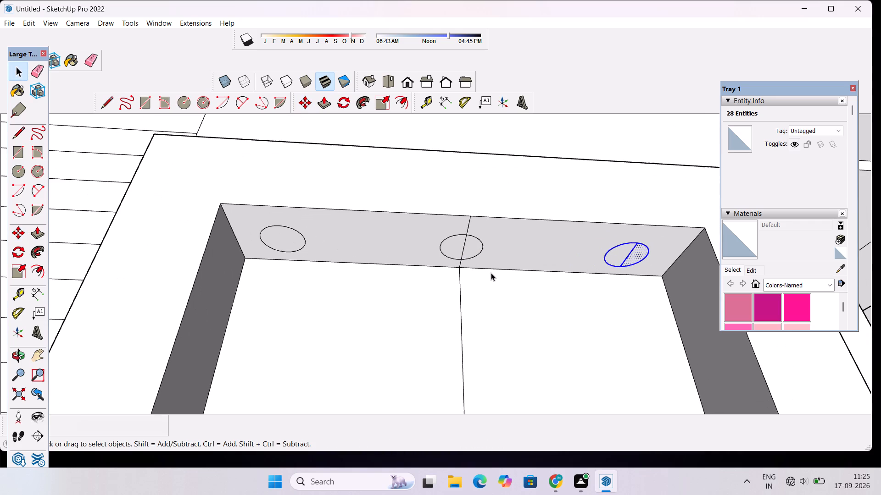
key("e")
left_click(469, 223)
left_click(463, 250)
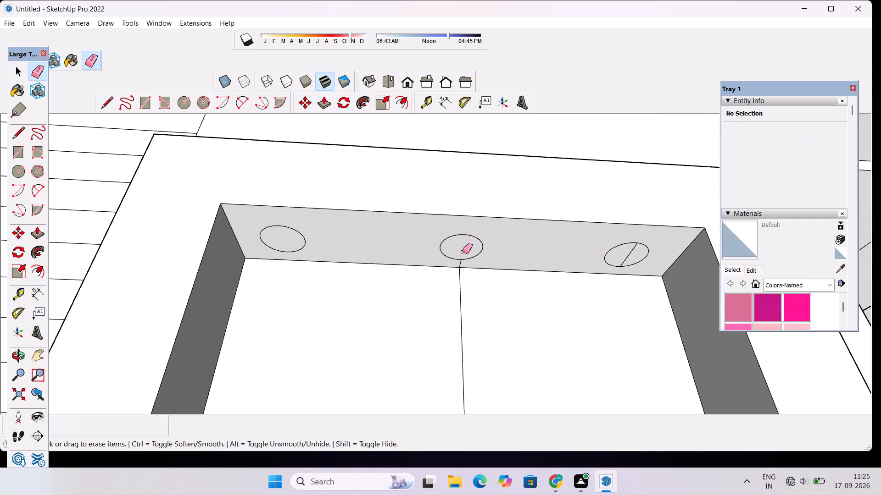
left_click(460, 265)
scroll(639, 267, "up", 4)
left_click_drag(622, 242, 625, 248)
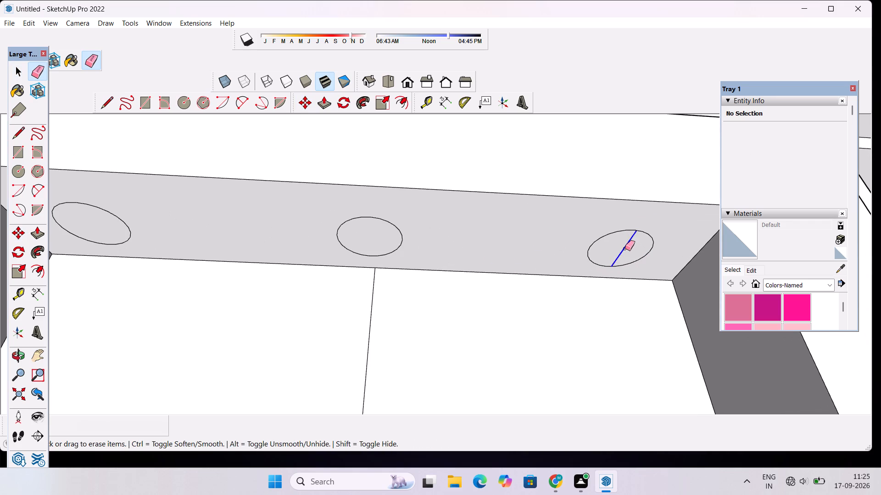
left_click_drag(625, 248, 625, 249)
scroll(475, 254, "down", 18)
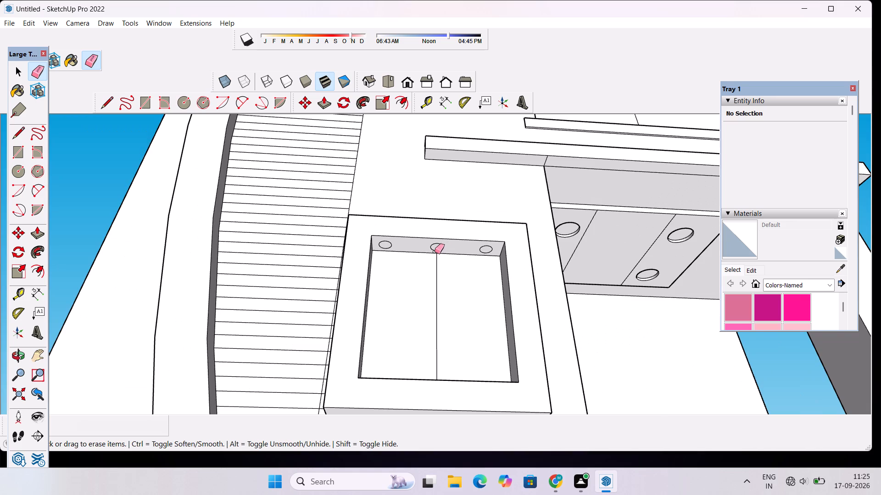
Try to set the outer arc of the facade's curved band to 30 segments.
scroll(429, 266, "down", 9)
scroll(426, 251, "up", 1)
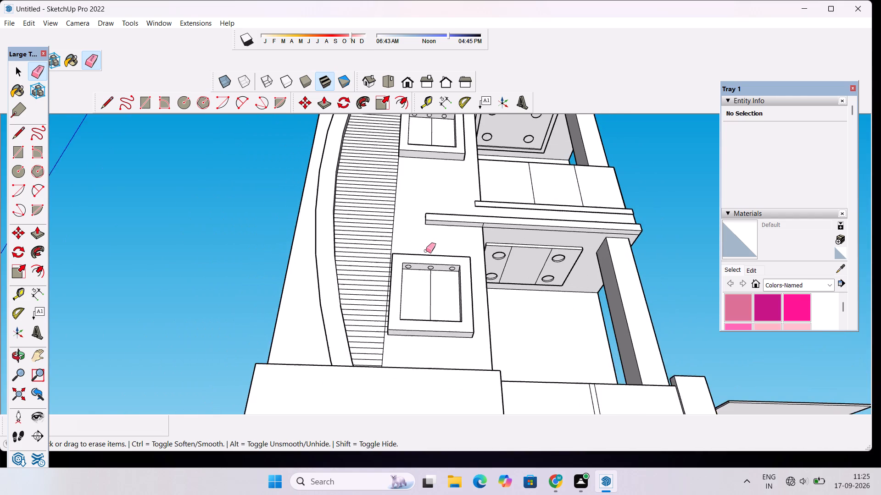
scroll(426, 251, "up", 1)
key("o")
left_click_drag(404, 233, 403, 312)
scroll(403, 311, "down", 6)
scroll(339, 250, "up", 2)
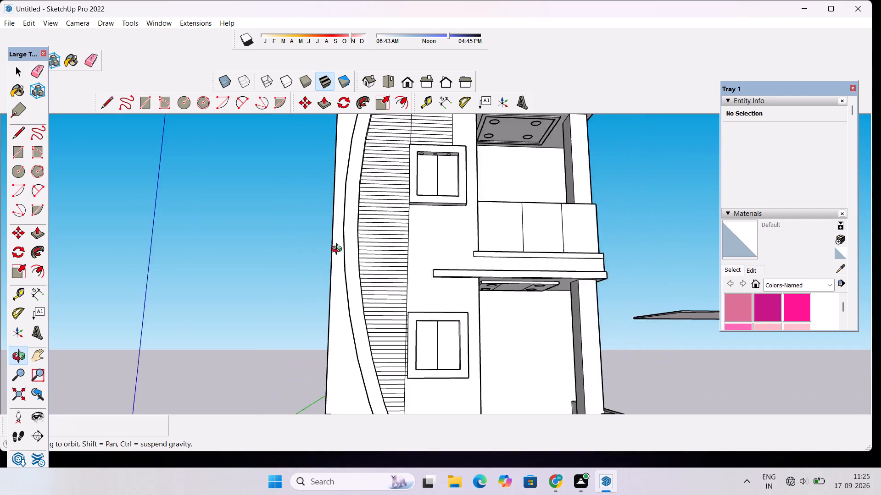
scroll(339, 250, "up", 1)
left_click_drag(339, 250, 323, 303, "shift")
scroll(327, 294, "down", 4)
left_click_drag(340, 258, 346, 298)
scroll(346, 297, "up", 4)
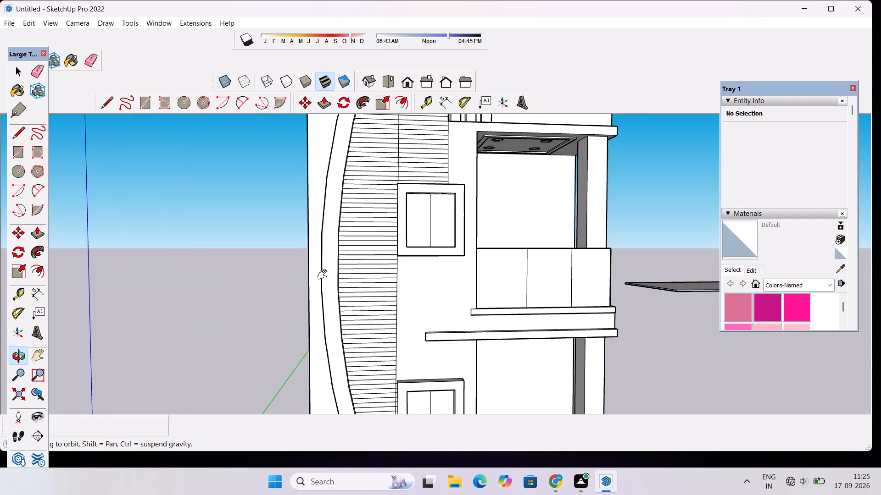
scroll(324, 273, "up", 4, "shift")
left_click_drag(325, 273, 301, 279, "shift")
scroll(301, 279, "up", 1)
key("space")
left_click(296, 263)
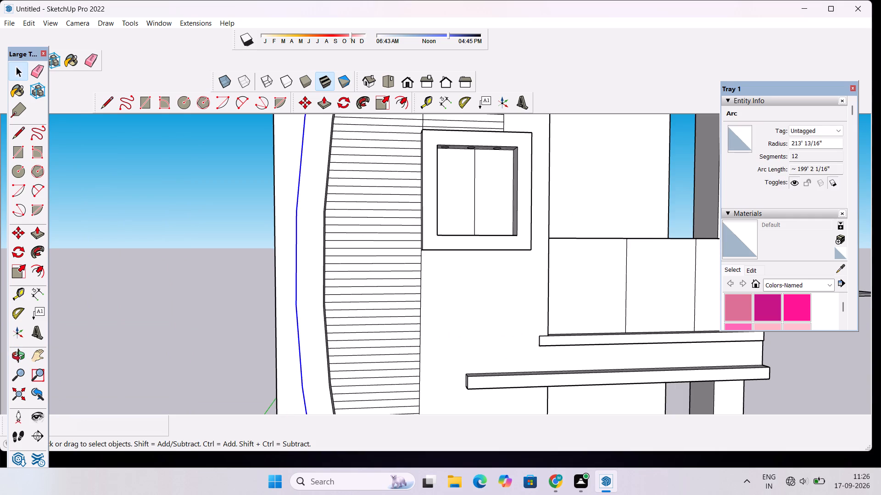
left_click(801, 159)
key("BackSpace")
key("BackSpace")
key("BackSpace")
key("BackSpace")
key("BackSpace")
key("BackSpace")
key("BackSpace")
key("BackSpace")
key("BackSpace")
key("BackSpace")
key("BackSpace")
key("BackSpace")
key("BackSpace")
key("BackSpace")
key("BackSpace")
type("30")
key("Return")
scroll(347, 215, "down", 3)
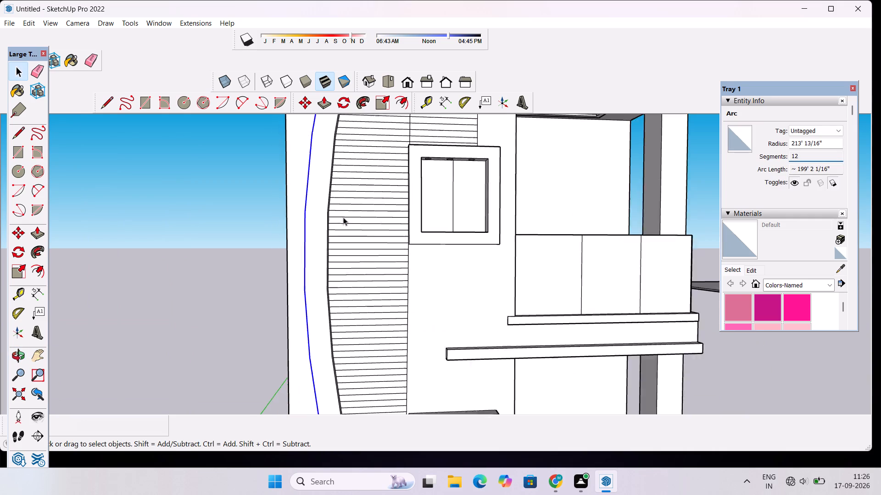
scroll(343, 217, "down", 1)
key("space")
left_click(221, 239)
Examine the curved band, window recesses and whole building facade from several angles.
scroll(287, 221, "down", 5)
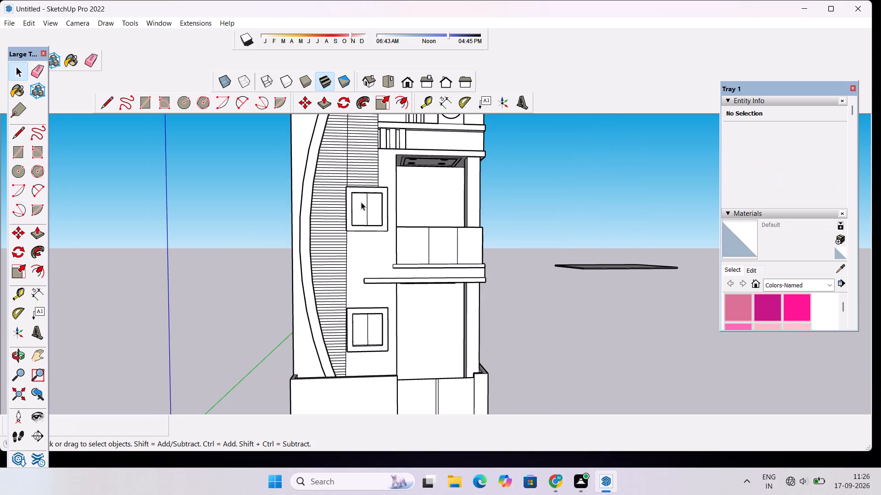
scroll(265, 262, "up", 5)
key("o")
left_click_drag(226, 281, 309, 277)
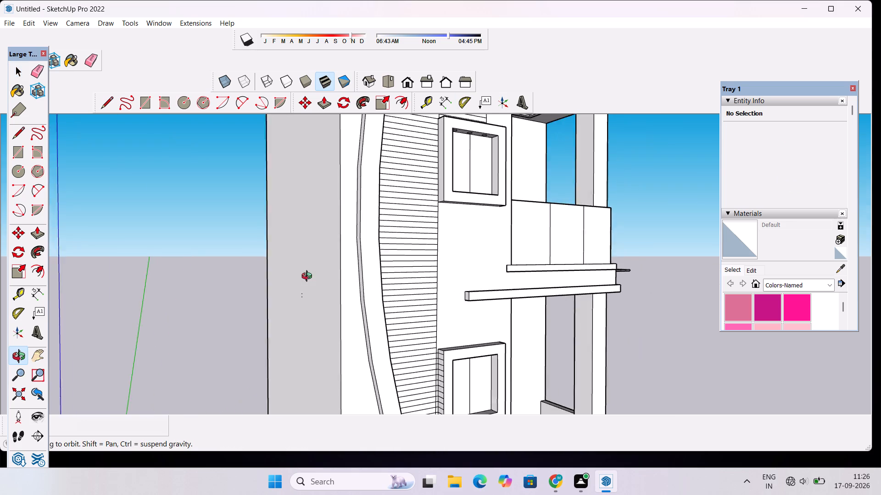
left_click_drag(309, 277, 351, 320)
scroll(386, 275, "up", 9)
left_click_drag(452, 261, 449, 267)
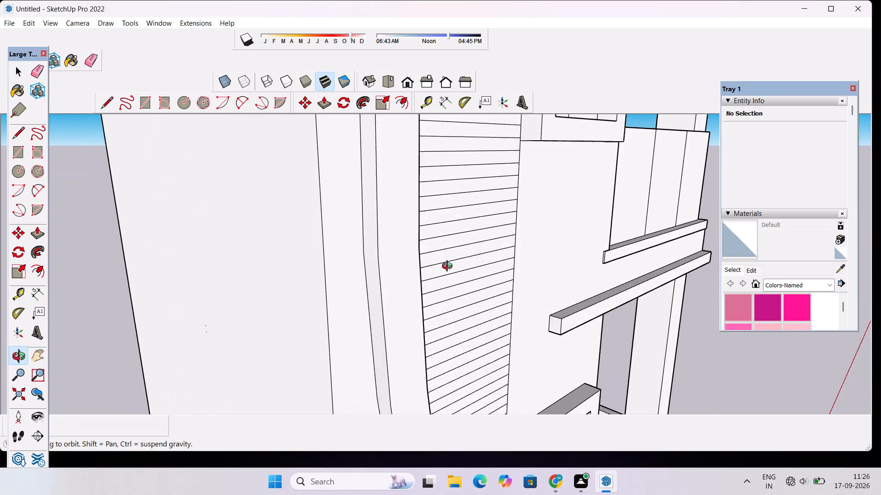
left_click_drag(449, 267, 208, 278)
scroll(208, 278, "down", 12)
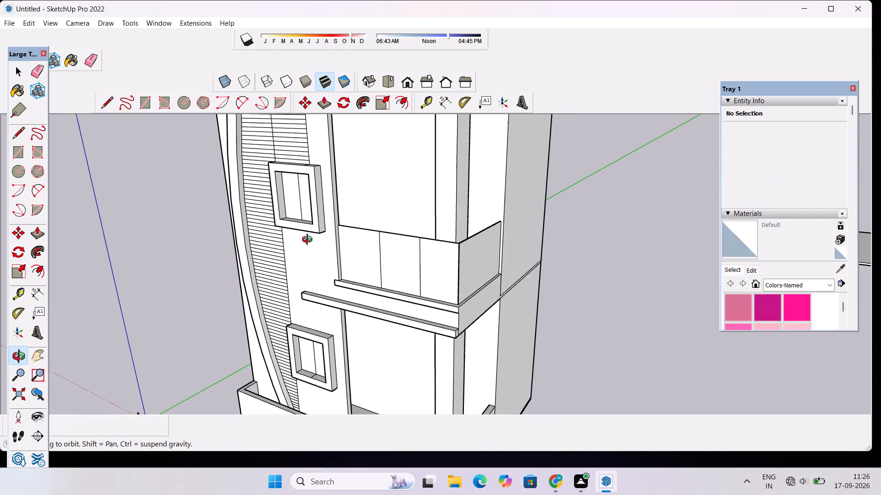
scroll(309, 241, "down", 4)
left_click_drag(196, 266, 308, 203)
scroll(308, 203, "down", 11)
scroll(243, 192, "up", 6)
scroll(309, 203, "up", 2)
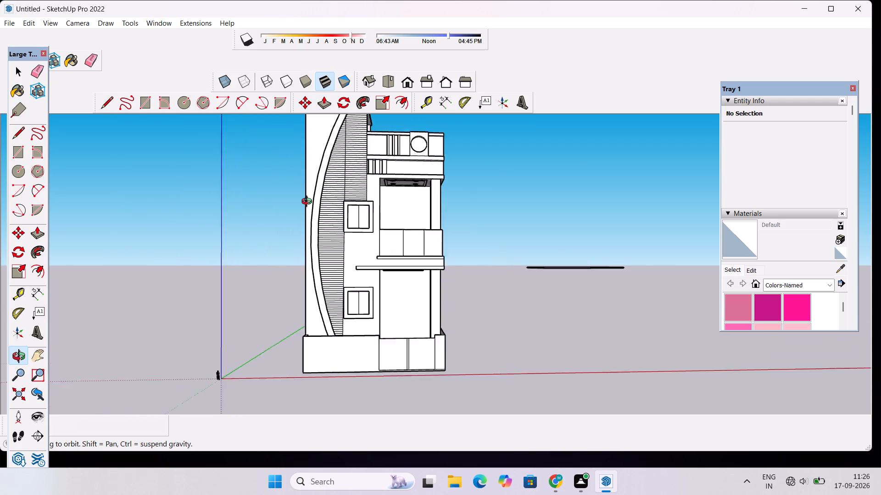
scroll(309, 203, "up", 2)
scroll(309, 203, "down", 8)
left_click_drag(336, 277, 262, 374)
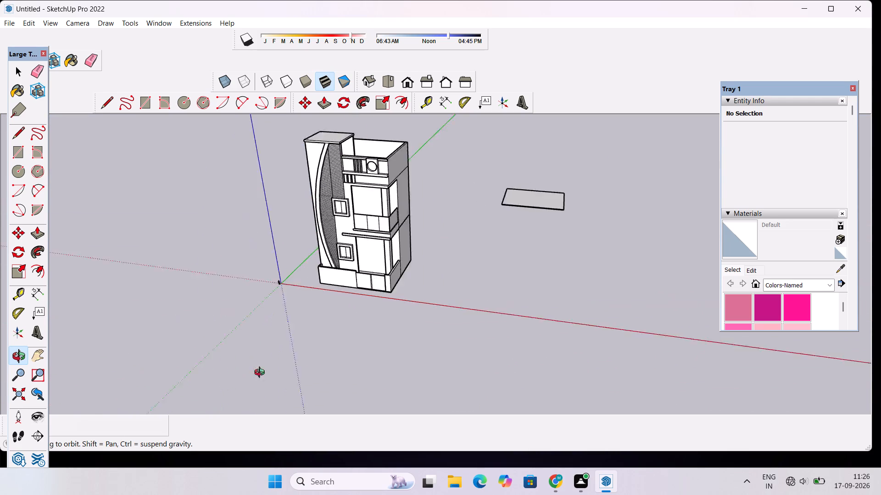
left_click_drag(262, 374, 383, 273)
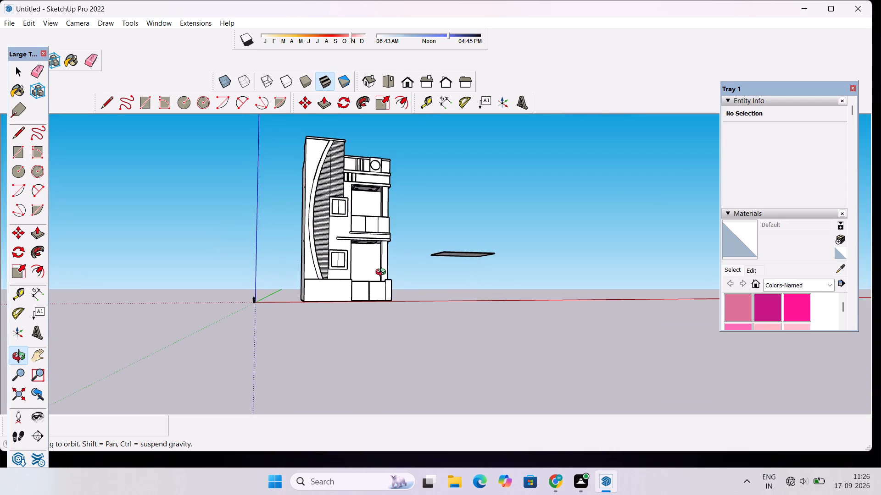
scroll(376, 261, "down", 5)
scroll(376, 261, "up", 5)
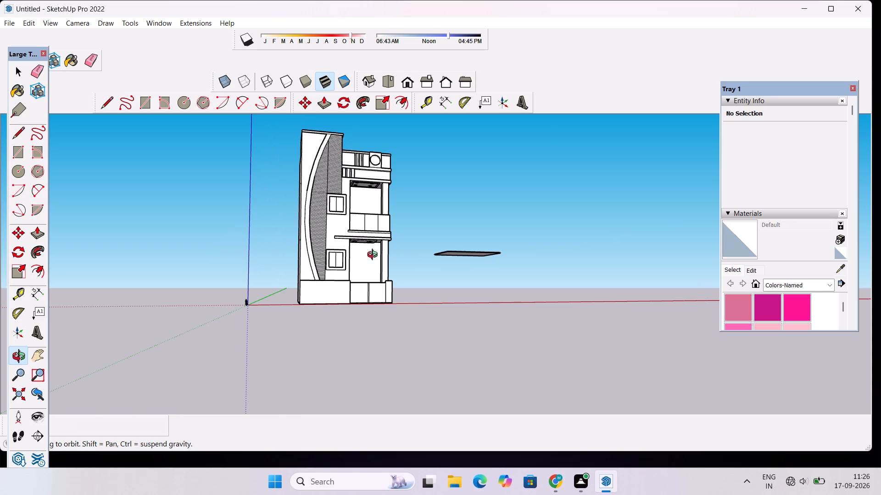
left_click_drag(362, 251, 336, 310)
scroll(331, 298, "up", 7)
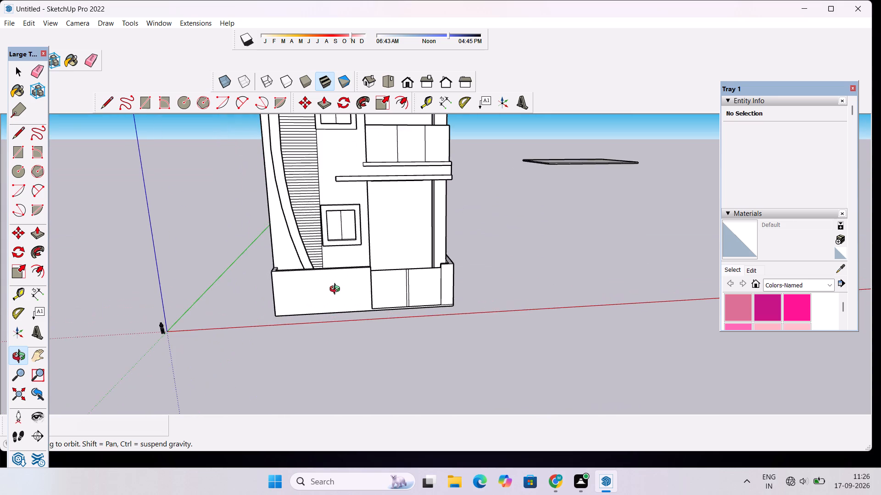
left_click_drag(363, 313, 329, 310)
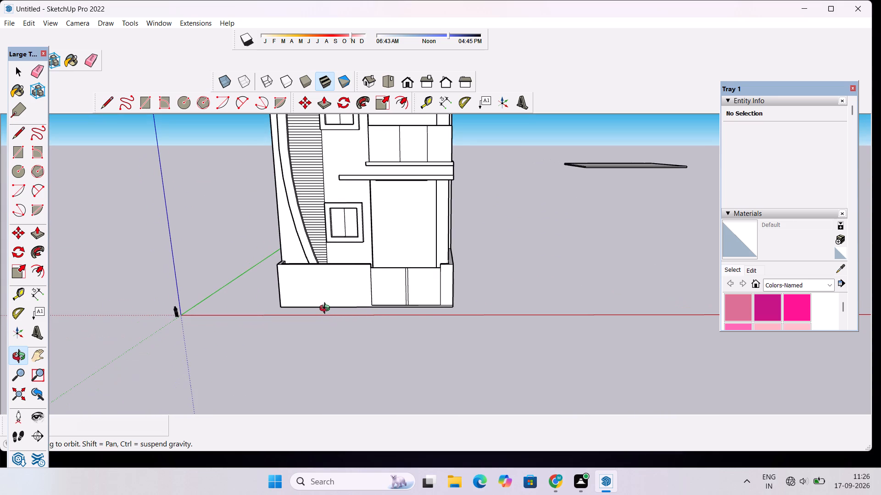
left_click_drag(326, 306, 358, 350, "shift")
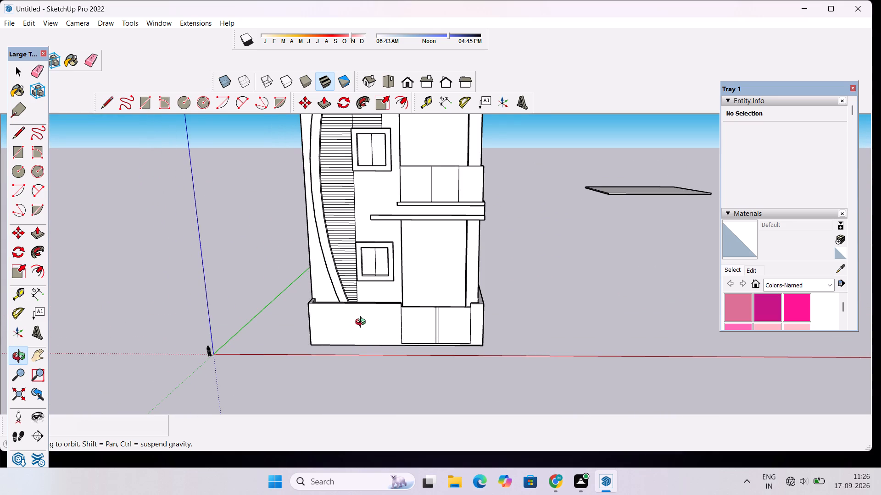
scroll(362, 323, "up", 2)
scroll(343, 320, "down", 4)
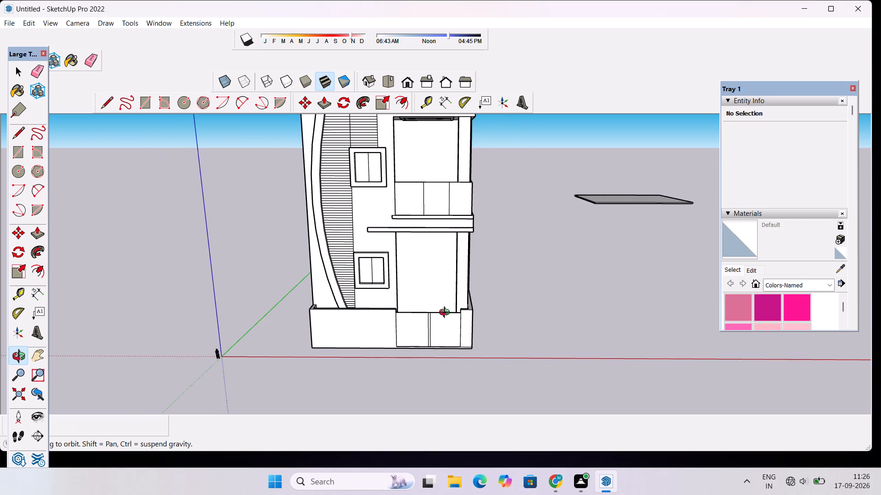
Draw a door rectangle about 27' 3" wide by 52' high on the ground-floor entrance recess's back wall, standing on the floor edge.
left_click_drag(446, 307, 434, 270)
scroll(402, 292, "up", 4)
left_click_drag(402, 295, 408, 328)
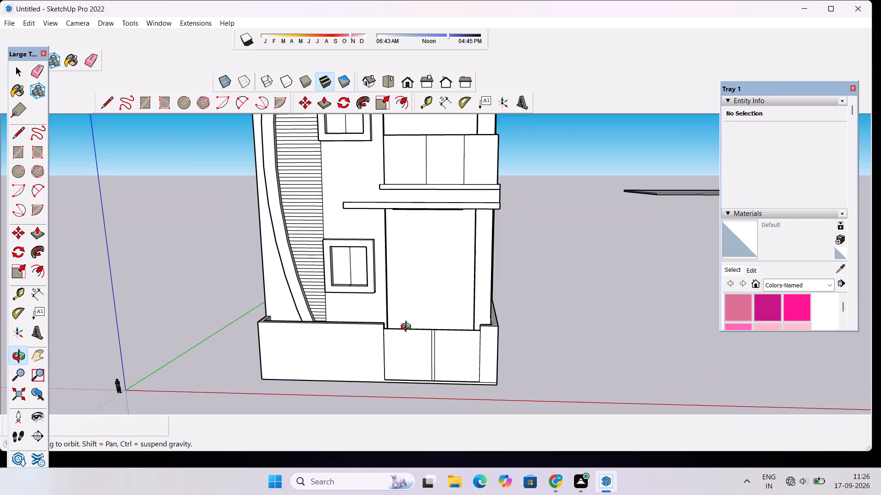
left_click_drag(408, 328, 408, 333)
scroll(408, 325, "up", 8)
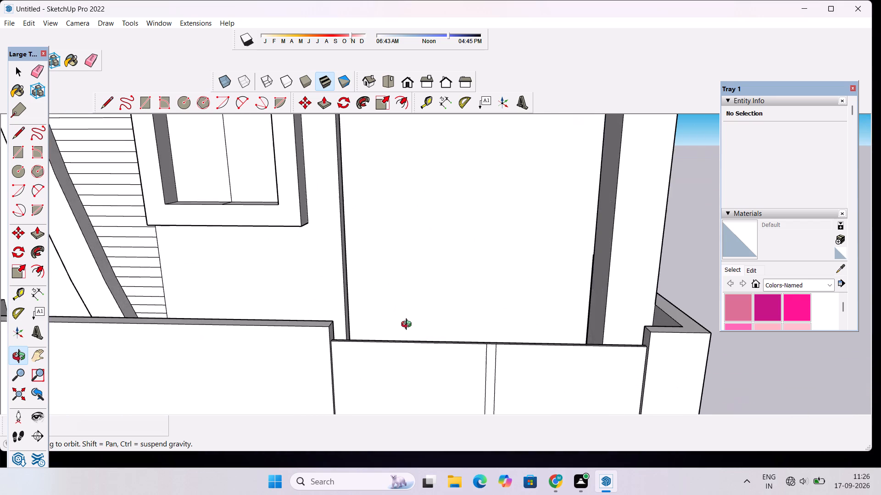
left_click_drag(408, 325, 403, 365)
scroll(397, 334, "up", 2)
left_click_drag(412, 346, 416, 331)
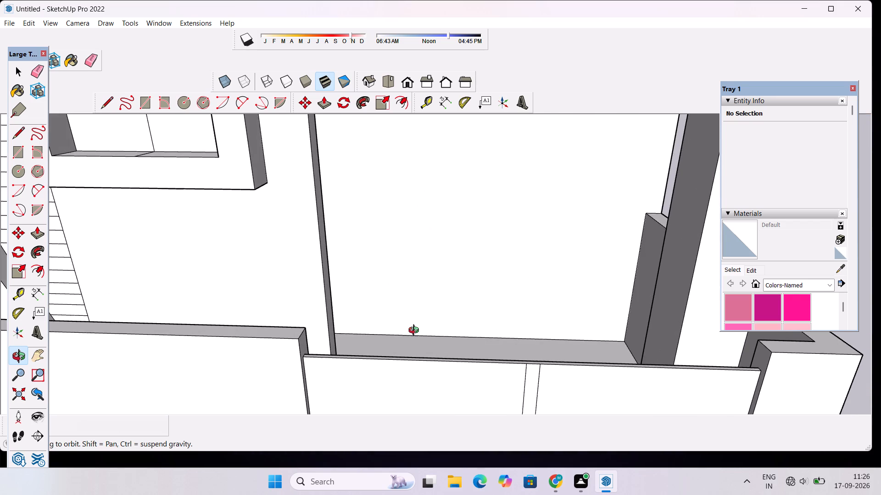
key("r")
left_click(370, 335)
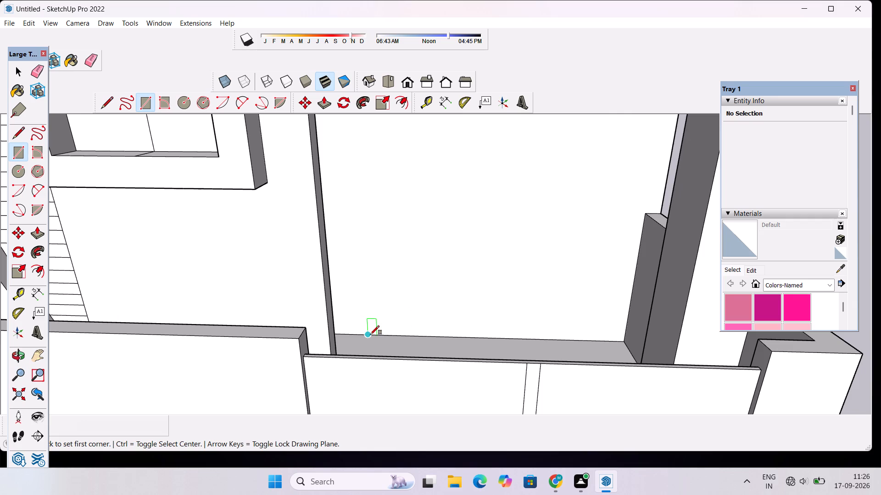
scroll(379, 261, "down", 11)
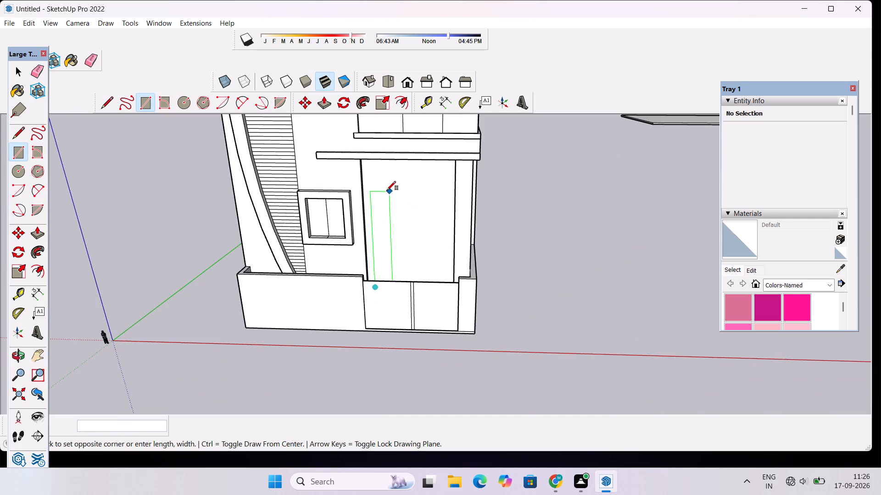
scroll(419, 193, "up", 4)
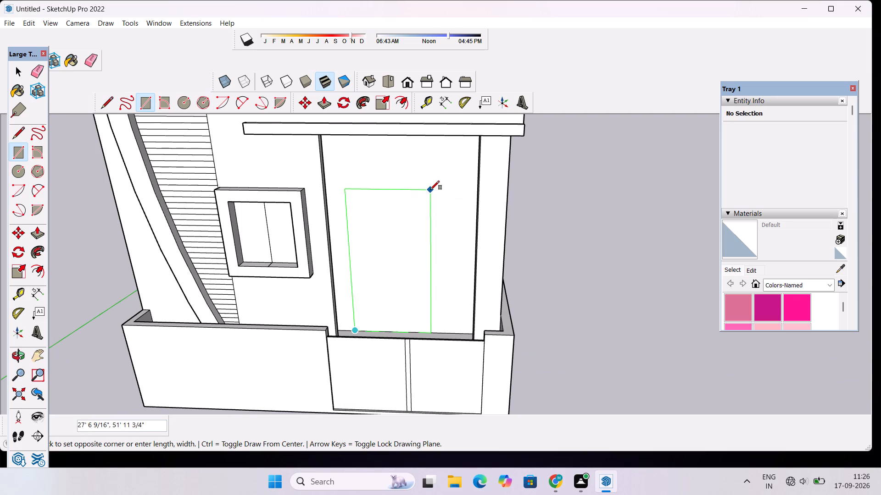
scroll(429, 190, "up", 3)
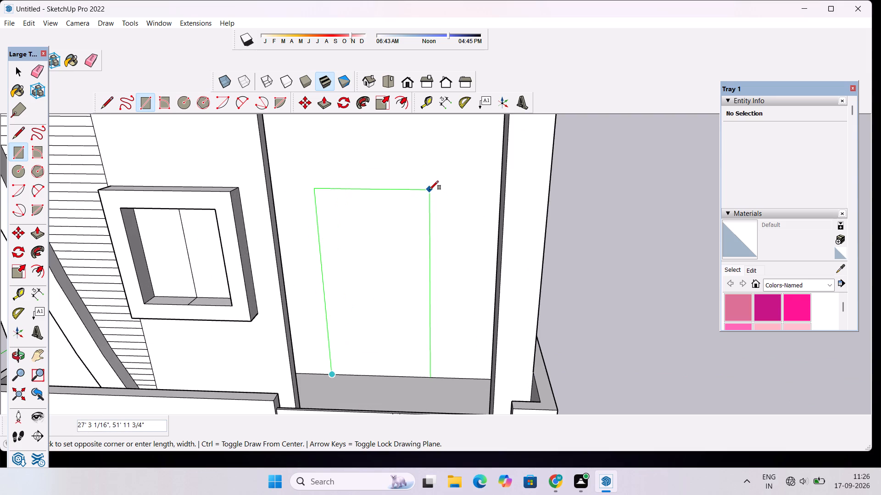
left_click(429, 190)
key("space")
Move the door rectangle along the floor edge until it sits near the recess's side wall next to the window.
double_click(395, 252)
key("m")
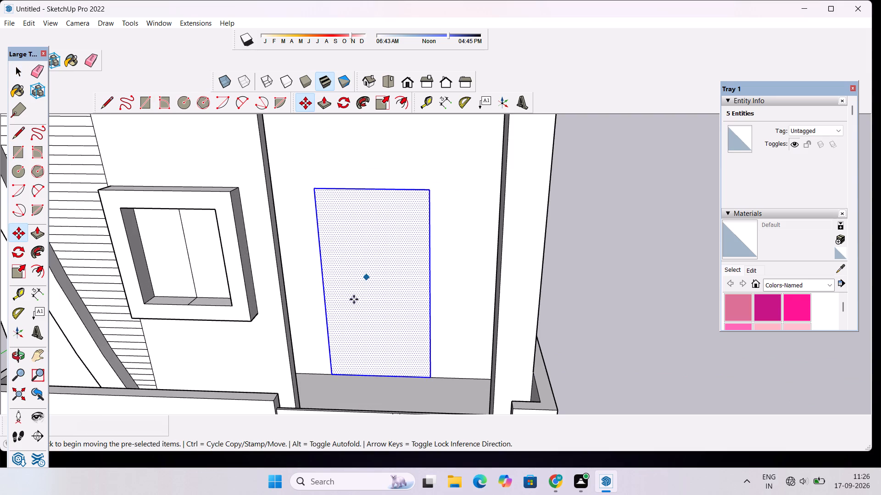
left_click(329, 375)
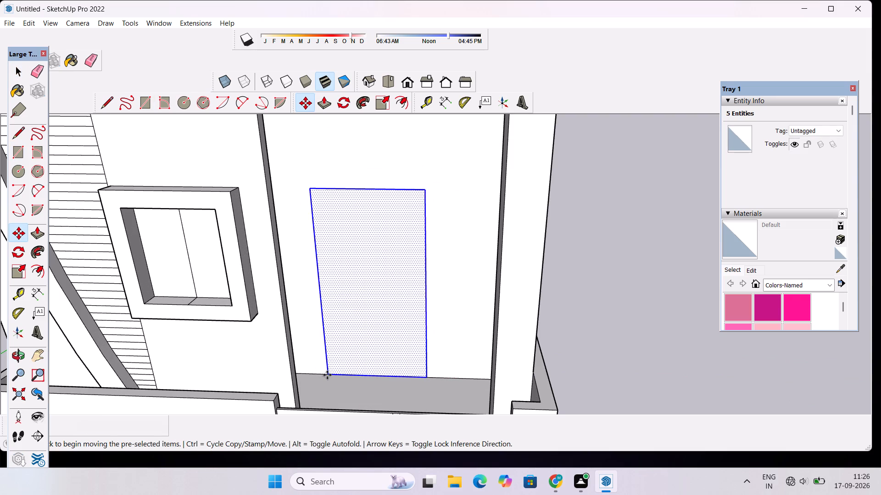
left_click(304, 374)
key("space")
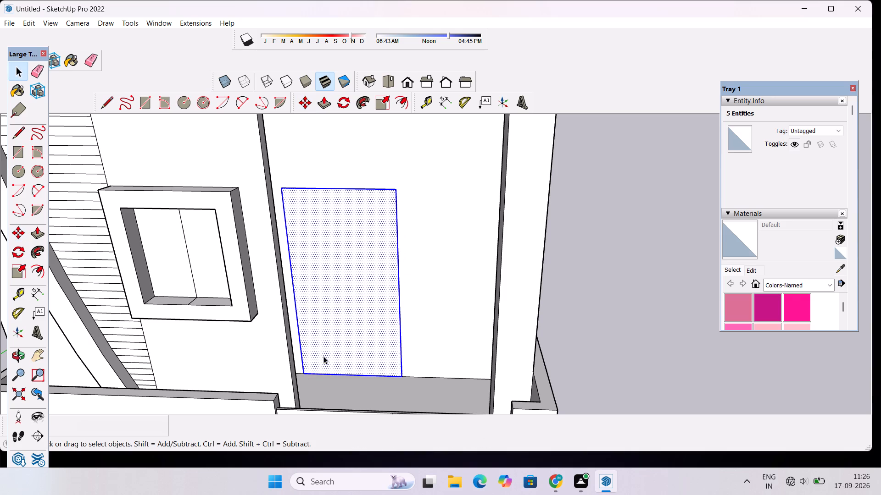
Push the door rectangle's face 2' into the recess's back wall.
key("o")
left_click_drag(333, 386, 339, 353)
scroll(342, 347, "down", 8)
left_click_drag(323, 357, 337, 313)
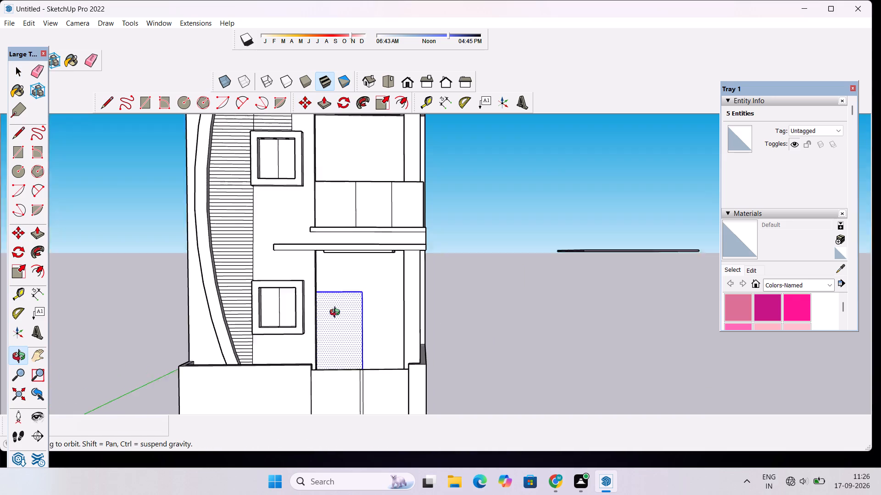
left_click_drag(337, 313, 342, 350)
left_click_drag(342, 352, 340, 378)
scroll(348, 346, "up", 3)
left_click_drag(348, 352, 348, 368)
scroll(352, 343, "up", 4)
key("space")
key("p")
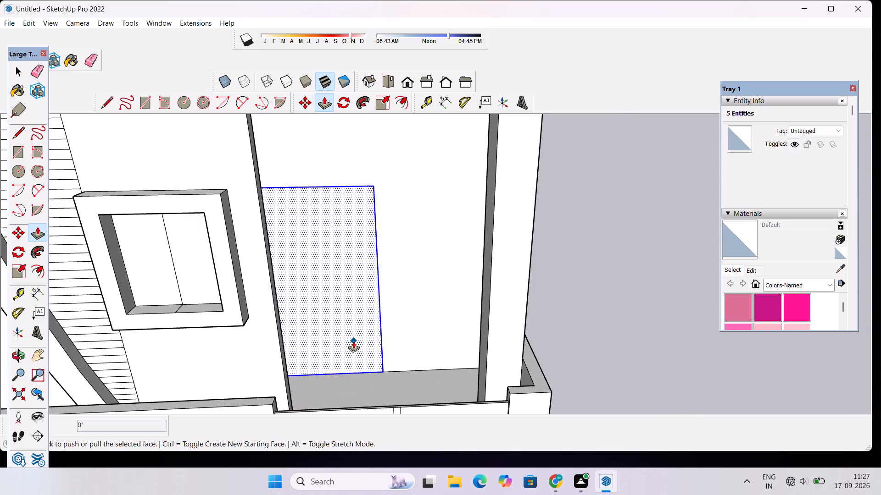
key("space")
left_click(418, 291)
left_click(372, 304)
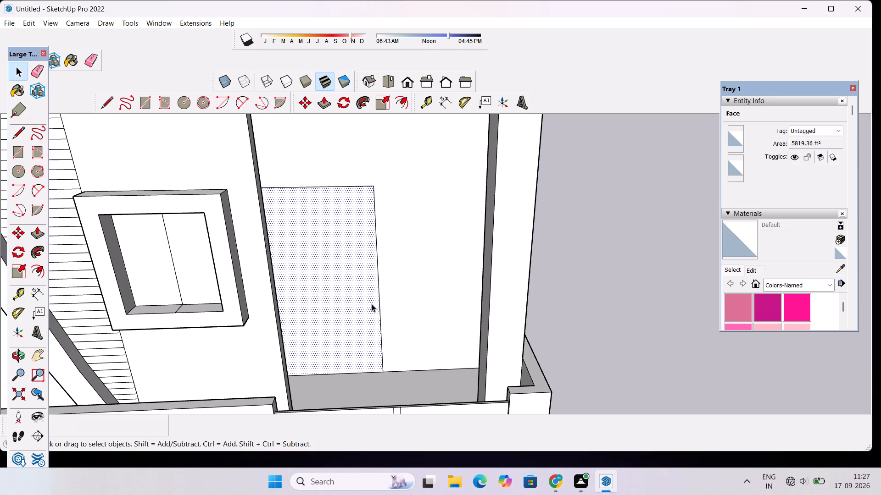
key("p")
left_click(357, 316)
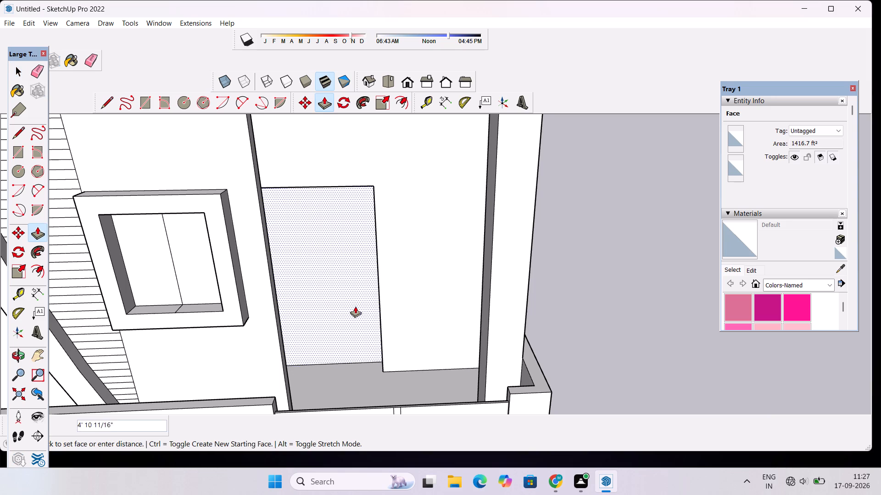
type("2'")
key("Return")
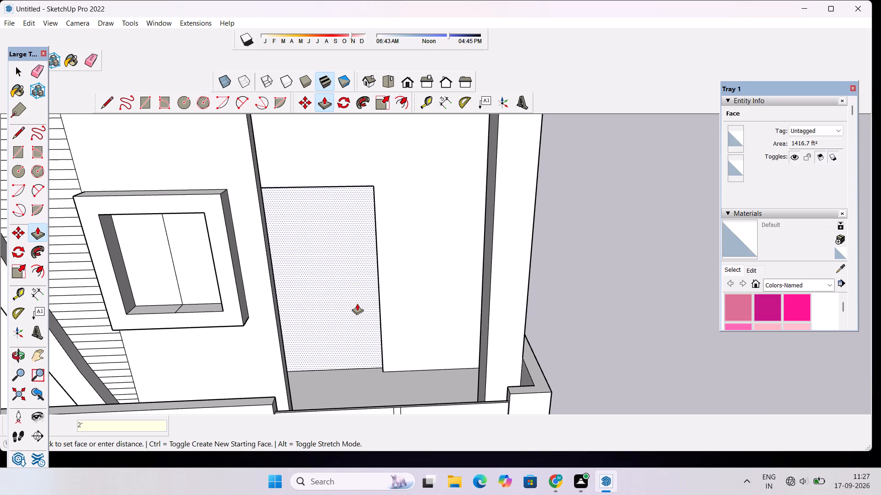
key("space")
Examine the recessed door and the entrance recess around it from several angles.
type("o")
left_click_drag(337, 316, 448, 253)
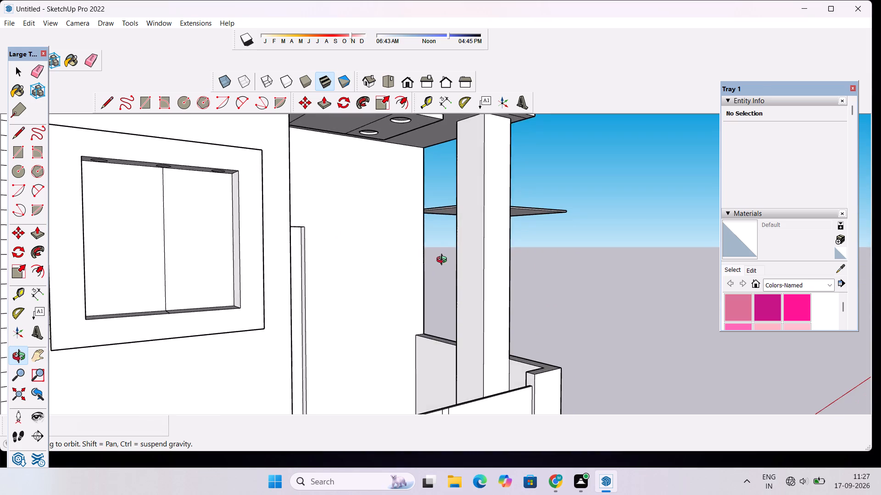
scroll(302, 269, "up", 5)
scroll(302, 269, "down", 9)
left_click_drag(334, 280, 240, 323)
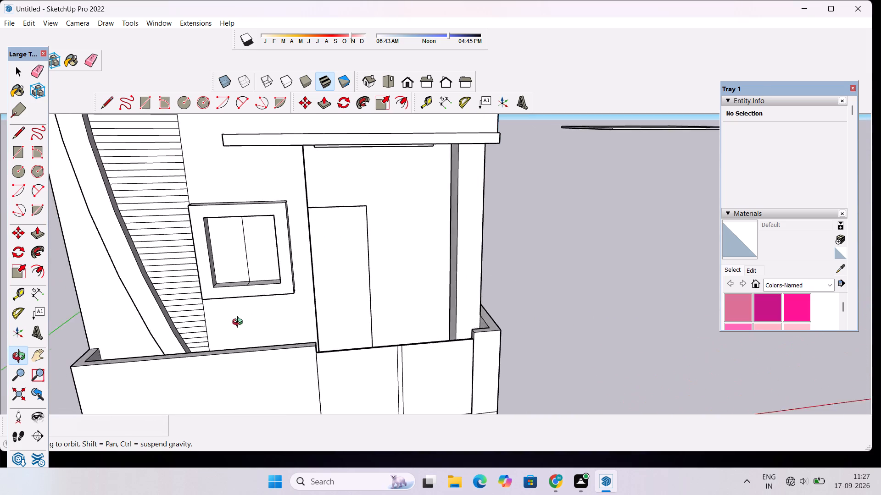
left_click_drag(240, 323, 205, 311)
scroll(354, 261, "down", 5)
left_click_drag(390, 276, 311, 291)
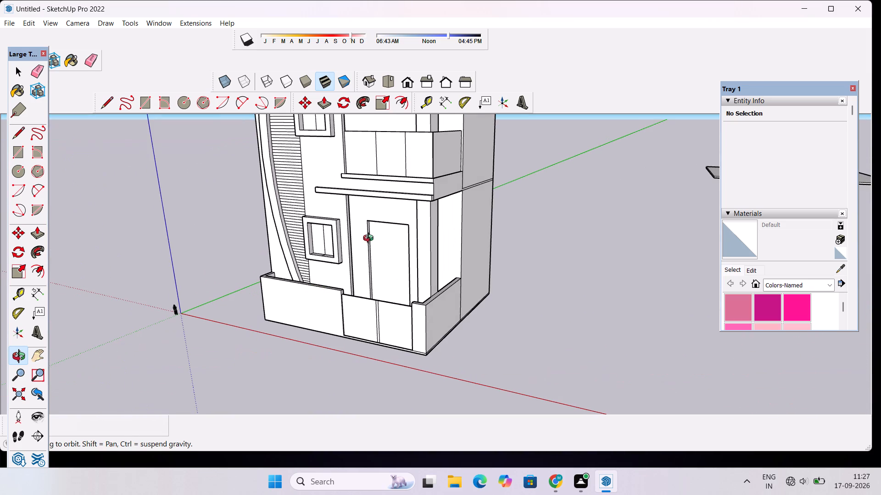
scroll(381, 214, "up", 4)
scroll(369, 260, "up", 4)
scroll(371, 267, "down", 5)
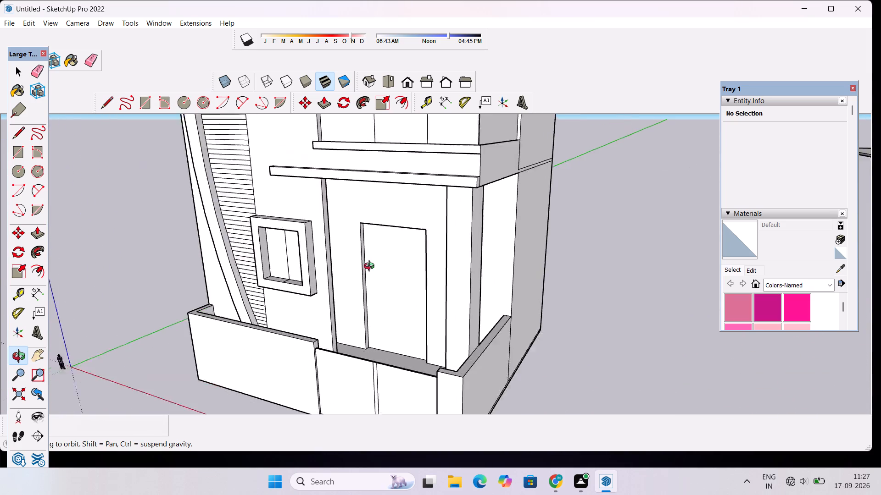
scroll(371, 267, "down", 1)
left_click_drag(384, 291, 435, 344)
scroll(412, 320, "up", 4)
left_click_drag(351, 352, 374, 281)
scroll(373, 315, "up", 8)
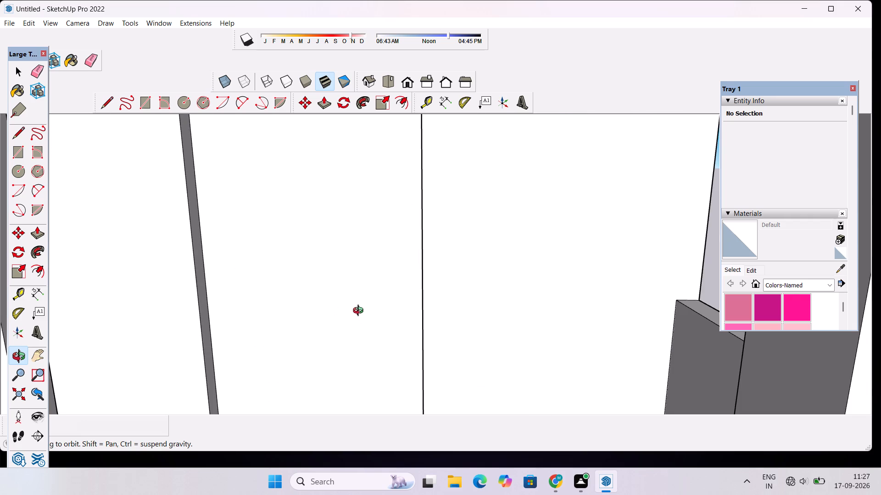
scroll(363, 308, "down", 7)
left_click_drag(361, 321, 425, 314)
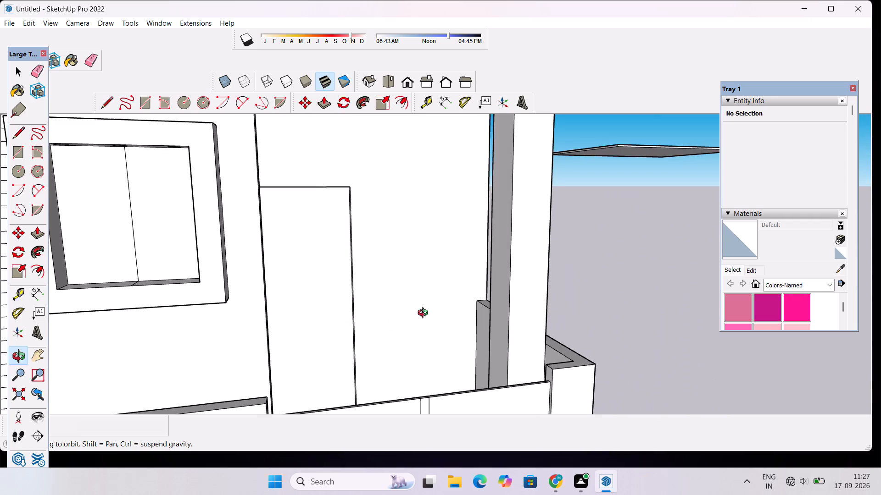
left_click_drag(425, 314, 383, 330)
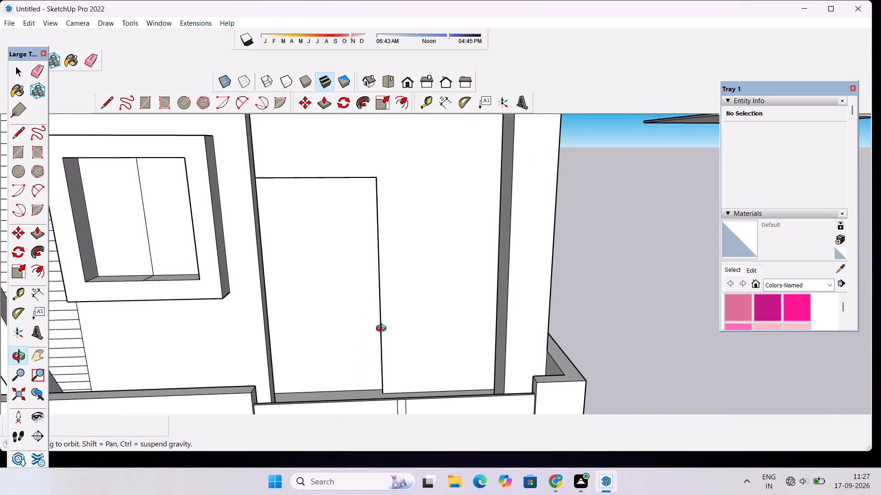
left_click_drag(383, 330, 380, 330)
Draw a doorknob circle with a radius of about 9" near the door's free vertical edge, around mid-height.
scroll(351, 312, "down", 7)
scroll(350, 313, "up", 9)
left_click_drag(365, 313, 367, 305)
scroll(367, 303, "up", 1)
left_click_drag(367, 303, 368, 321)
key("c")
scroll(369, 299, "down", 3)
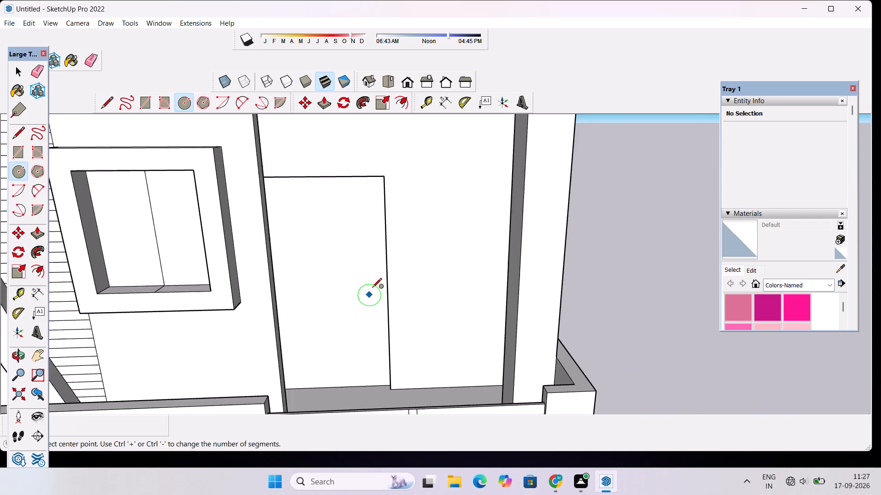
scroll(372, 288, "down", 3)
scroll(371, 290, "up", 12)
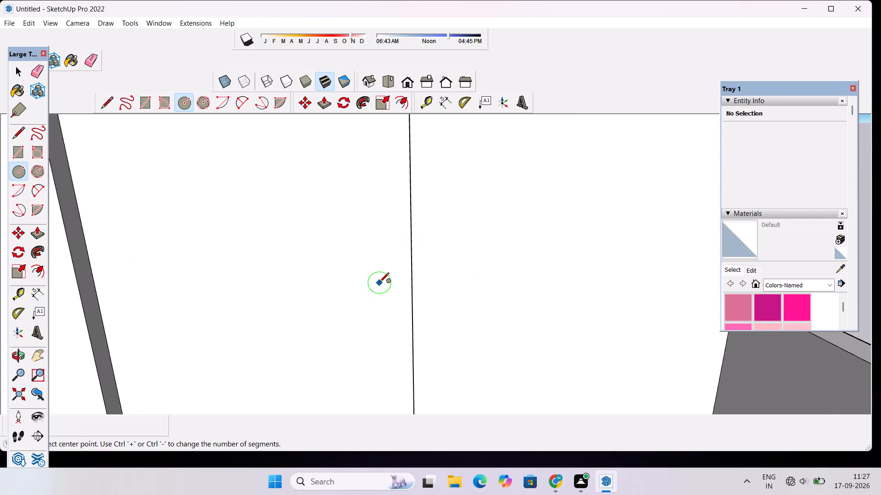
scroll(379, 283, "up", 4)
left_click(391, 285)
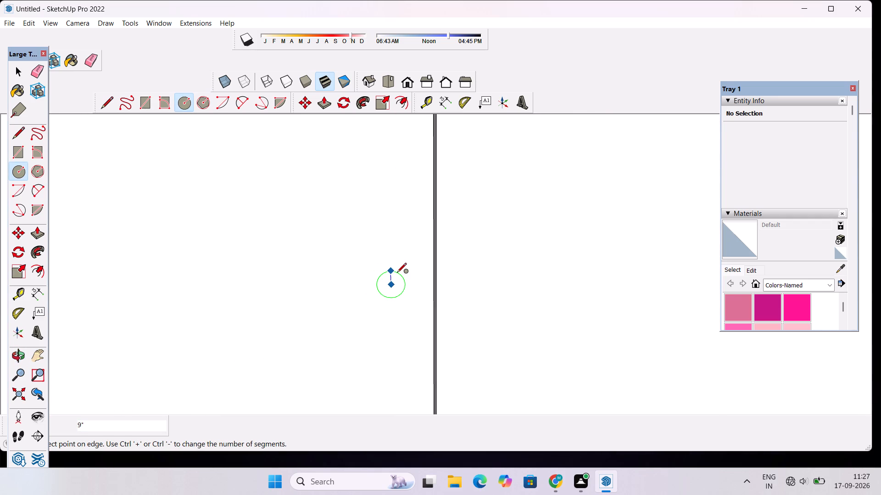
left_click(397, 273)
key("space")
Examine the door with its knob, the entrance recess and the front boundary wall from farther away and close up.
scroll(394, 273, "down", 14)
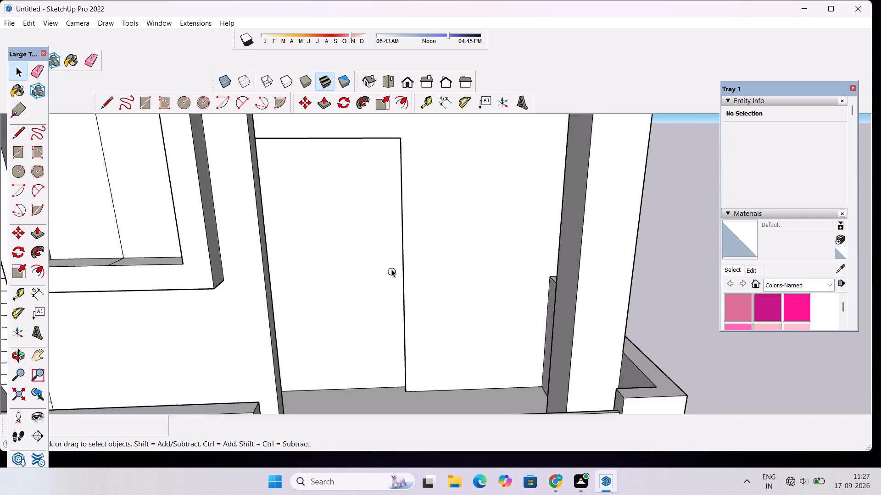
scroll(391, 269, "down", 10)
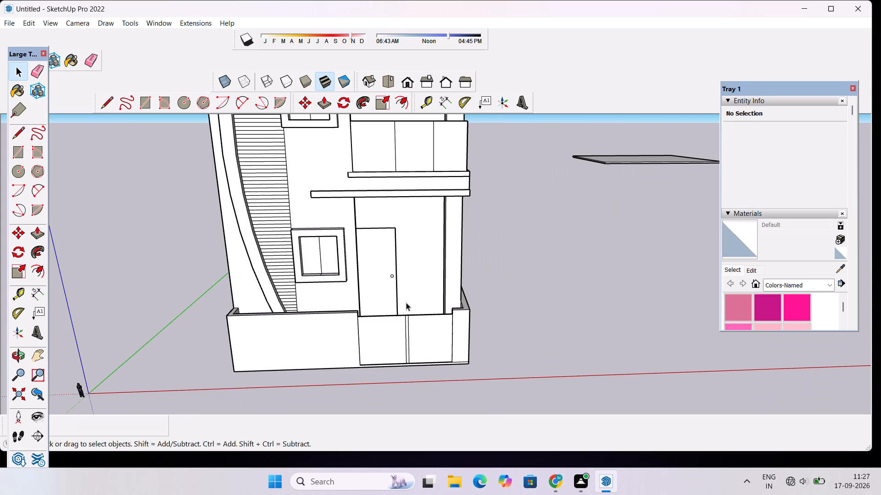
scroll(406, 302, "up", 4)
key("o")
left_click_drag(455, 306, 391, 279)
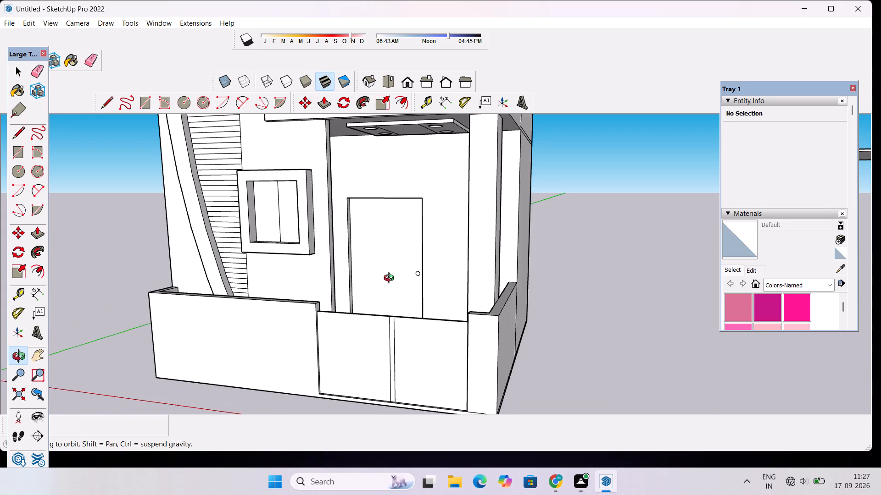
scroll(391, 279, "down", 2)
scroll(386, 336, "up", 5)
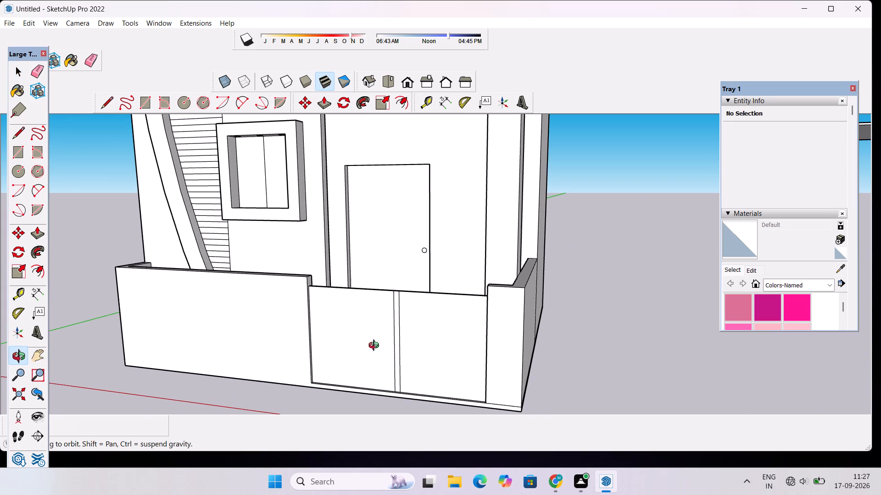
scroll(379, 331, "down", 5)
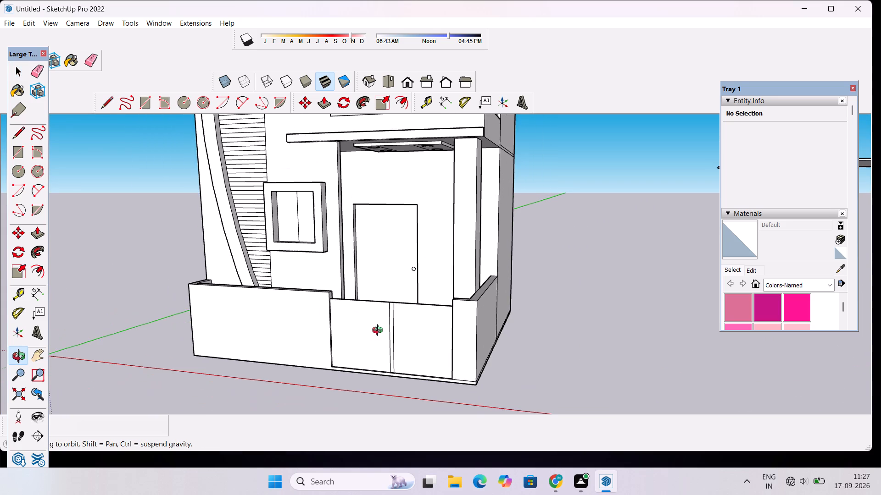
scroll(379, 331, "up", 4)
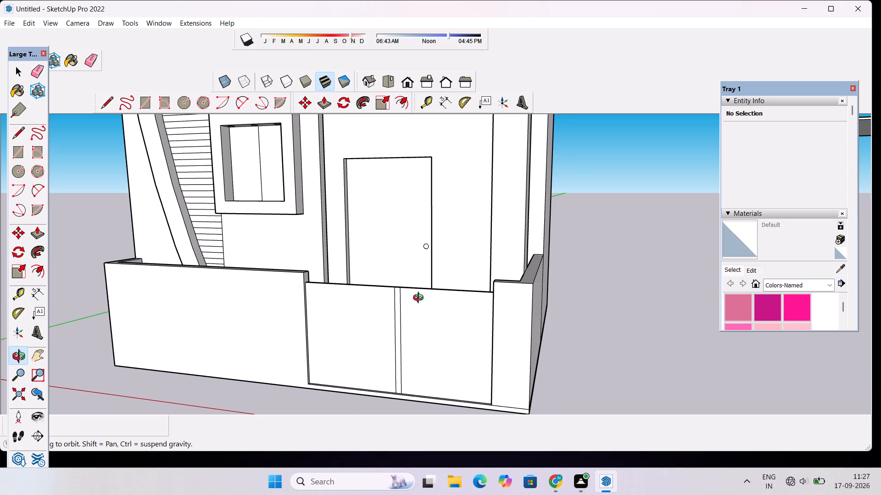
Draw a line about 20' long from the first division on the balcony railing's top across its inner face to the opposite edge.
scroll(420, 299, "down", 7)
left_click_drag(391, 340, 392, 357)
scroll(391, 316, "down", 5)
left_click_drag(457, 262, 443, 406)
scroll(413, 216, "up", 14)
left_click_drag(344, 243, 346, 263)
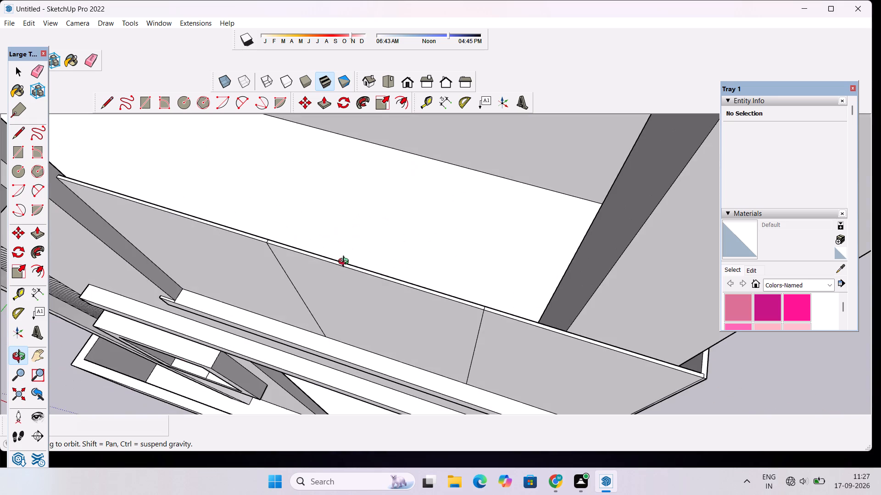
scroll(277, 258, "up", 8)
left_click_drag(276, 257, 283, 339)
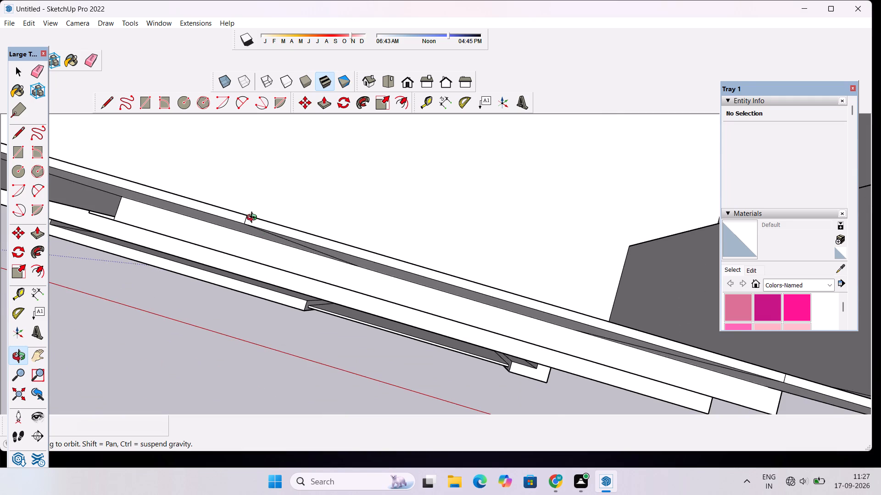
left_click_drag(254, 217, 257, 252)
scroll(229, 212, "up", 3)
key("l")
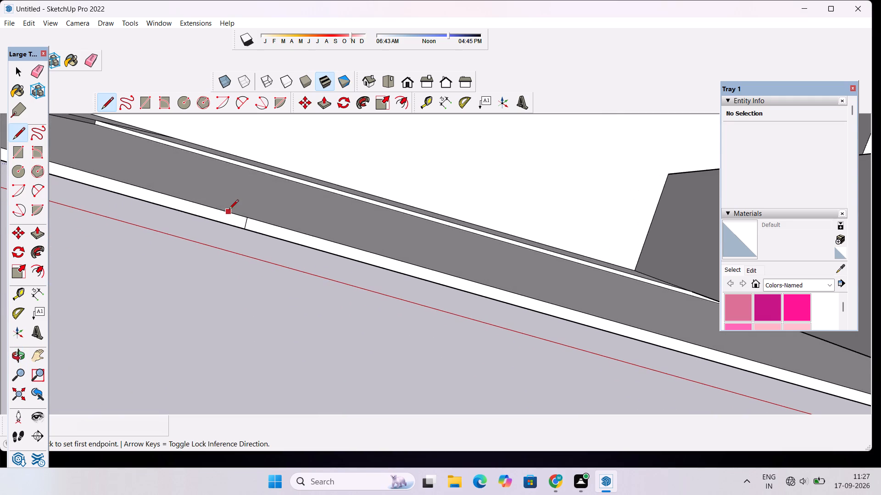
left_click(248, 218)
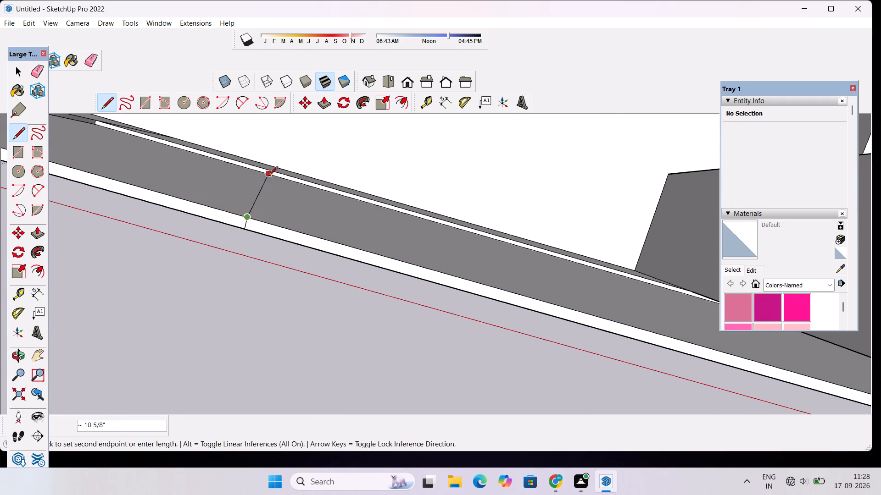
scroll(273, 179, "up", 4)
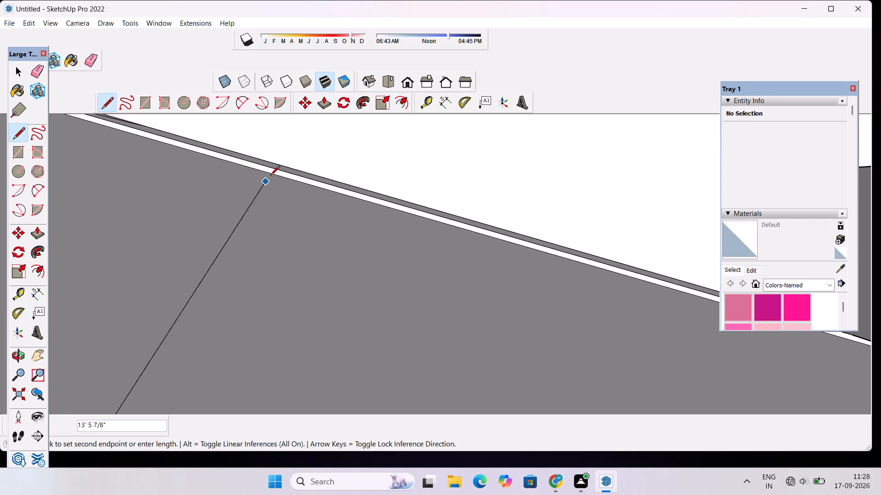
scroll(277, 169, "down", 4)
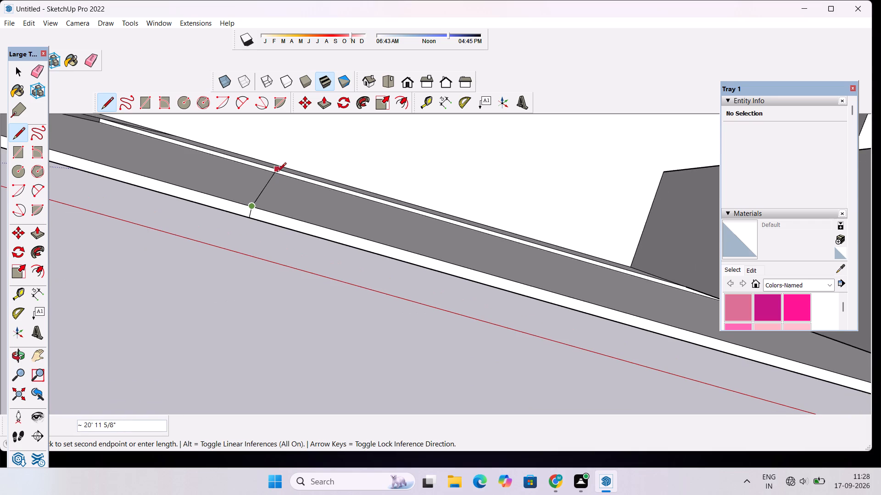
scroll(273, 190, "up", 4)
scroll(276, 230, "up", 4)
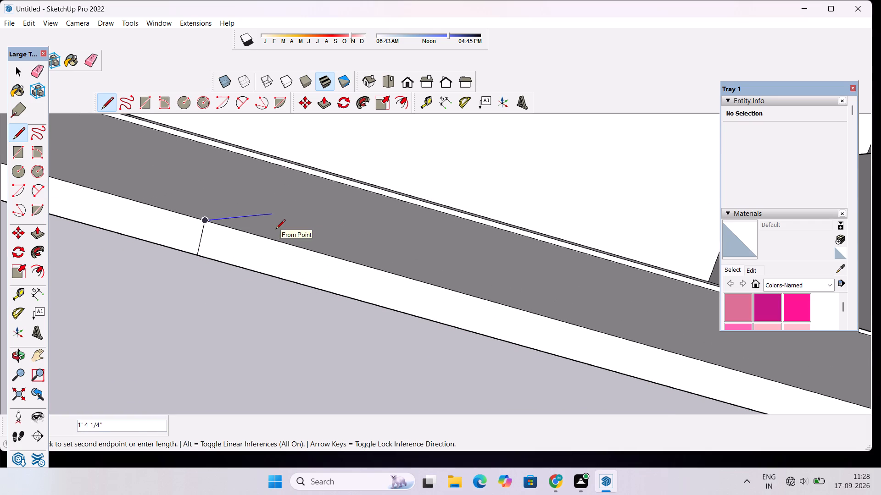
left_click(397, 198)
Draw a matching line about 20' long from the railing top's second division across the inner face to the opposite edge.
scroll(229, 187, "down", 3)
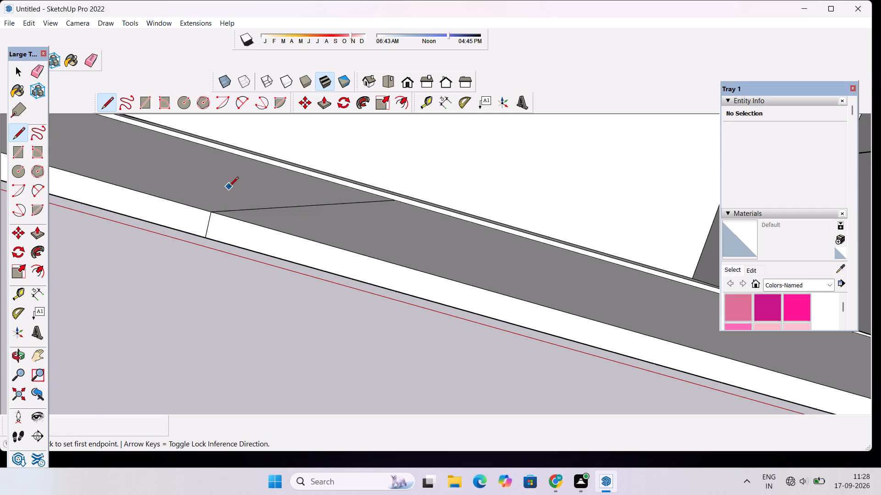
scroll(229, 187, "down", 10)
scroll(282, 192, "down", 4)
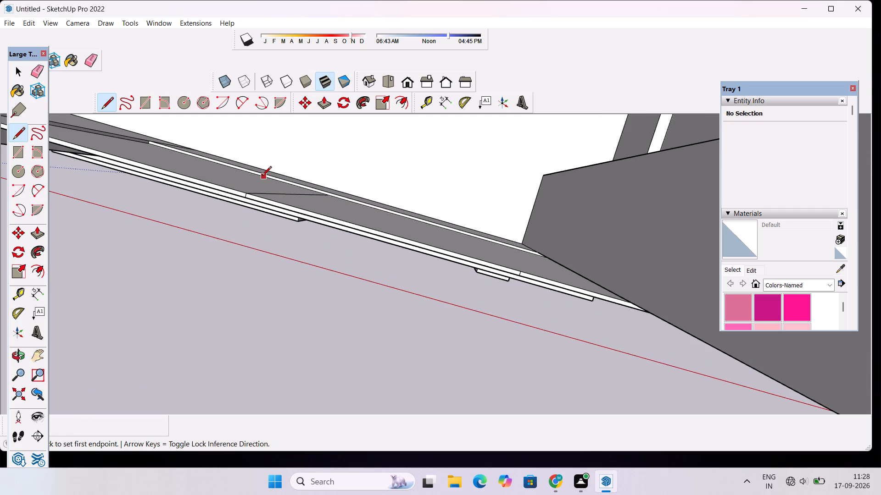
scroll(262, 176, "down", 1)
scroll(522, 258, "up", 9)
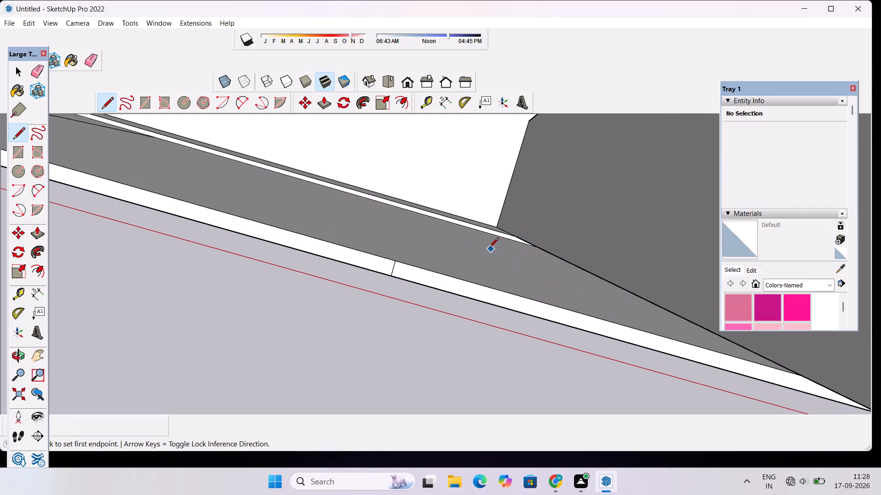
scroll(396, 231, "up", 4)
left_click(395, 300)
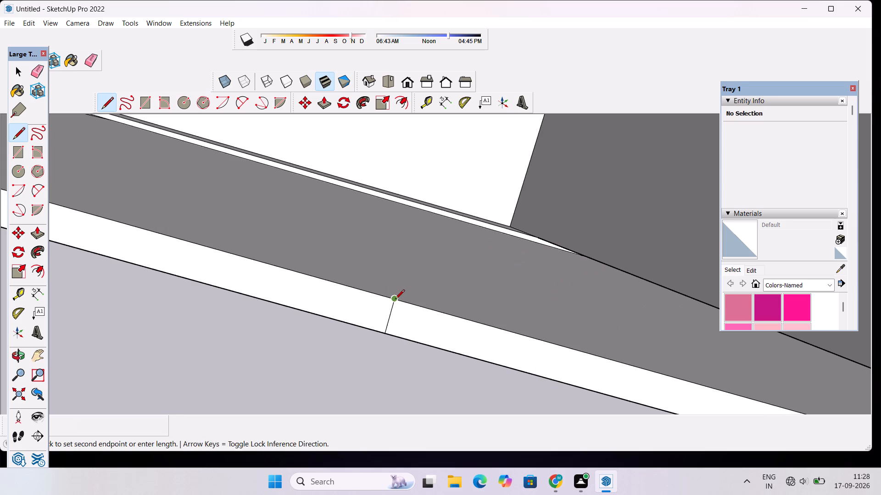
scroll(418, 255, "up", 4)
scroll(431, 211, "up", 2)
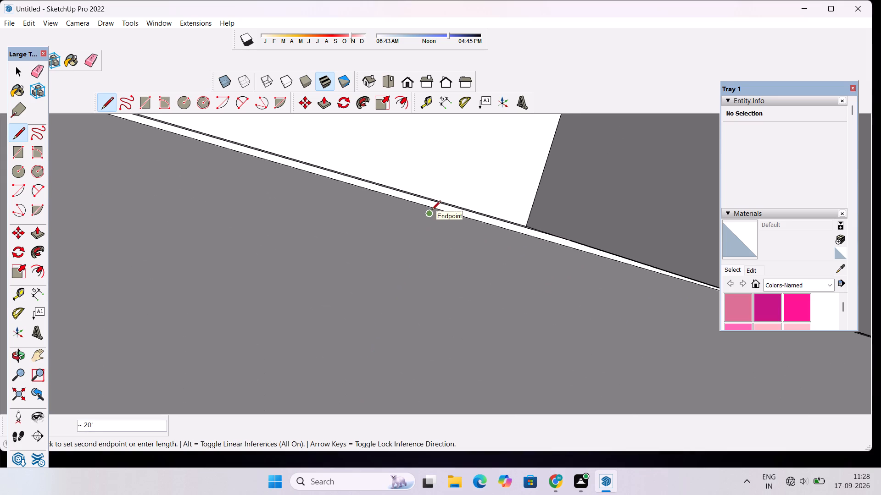
scroll(431, 211, "up", 1)
left_click(434, 206)
scroll(411, 202, "down", 14)
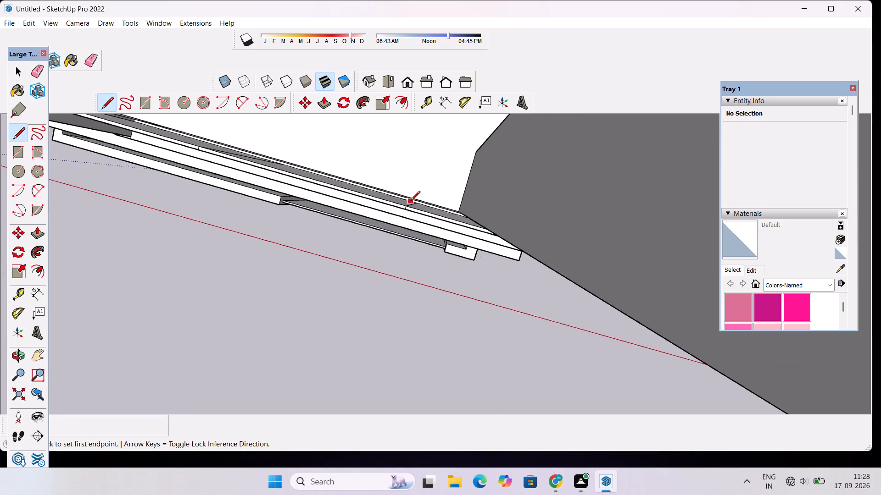
scroll(411, 201, "down", 3)
key("space")
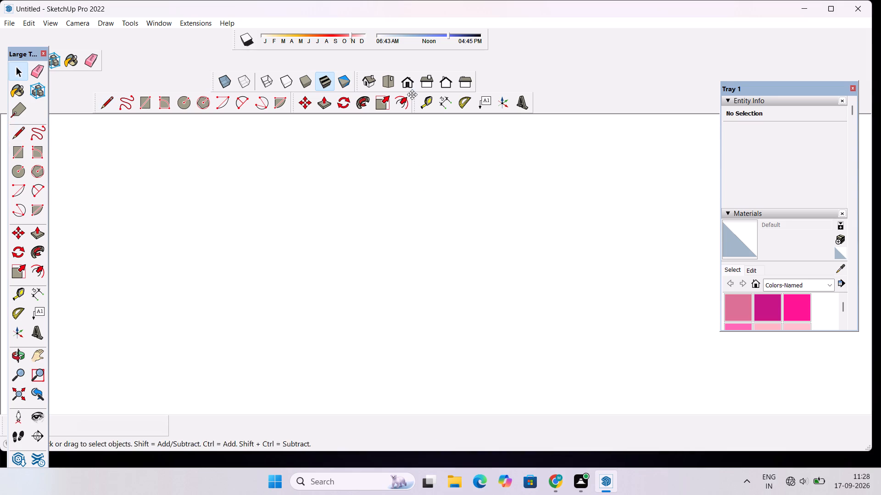
Examine the whole building in the standard front view, from above, up close at the entrance and balcony, and from farther away.
left_click(411, 88)
scroll(408, 203, "down", 11)
key("o")
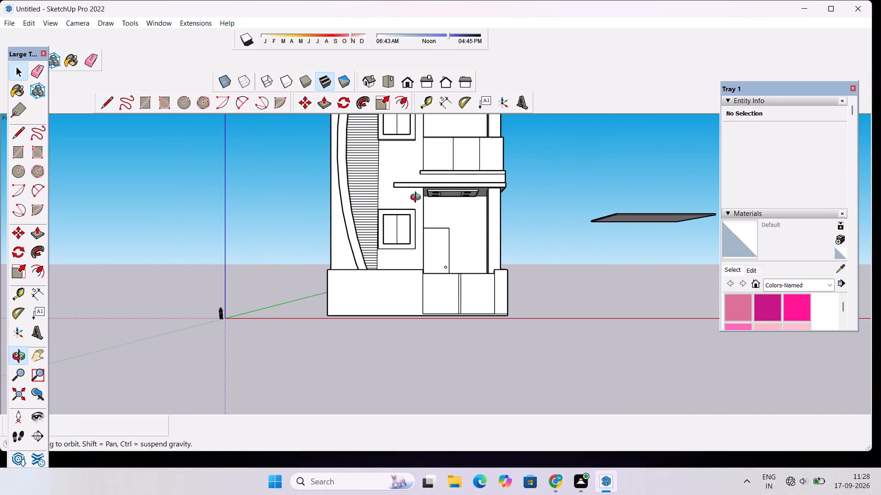
left_click_drag(439, 219, 346, 291, "shift")
scroll(345, 270, "down", 6)
left_click_drag(364, 233, 364, 332)
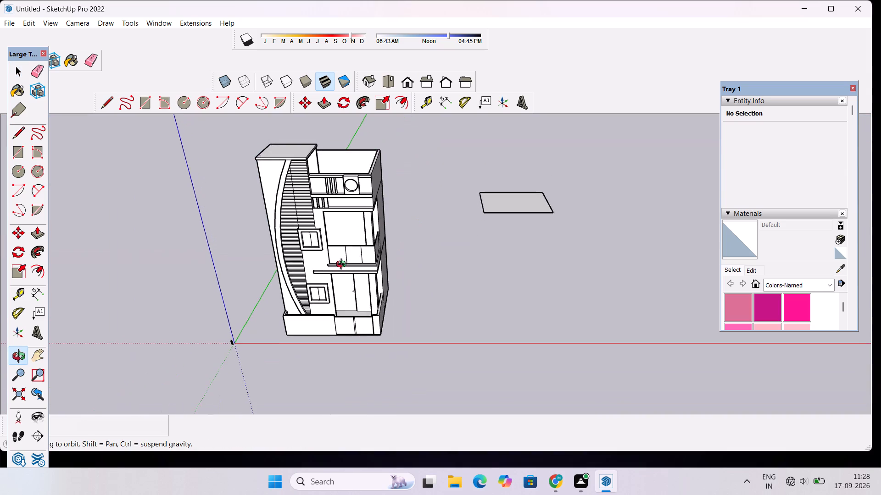
scroll(343, 265, "up", 10)
left_click_drag(429, 330, 391, 291)
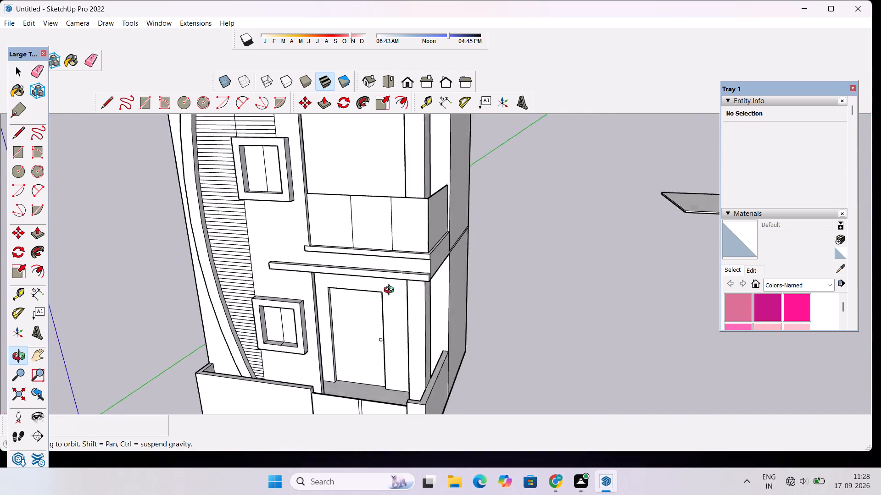
left_click_drag(391, 291, 314, 316)
scroll(307, 291, "down", 11)
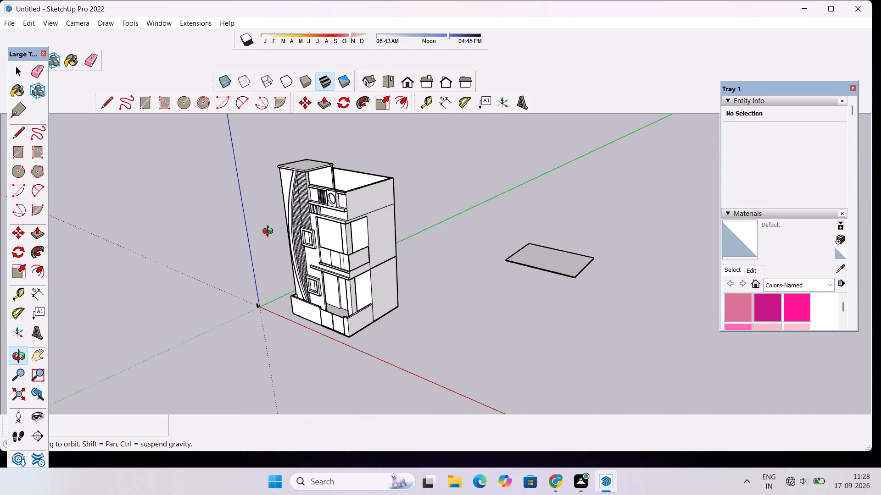
left_click_drag(268, 212, 214, 263)
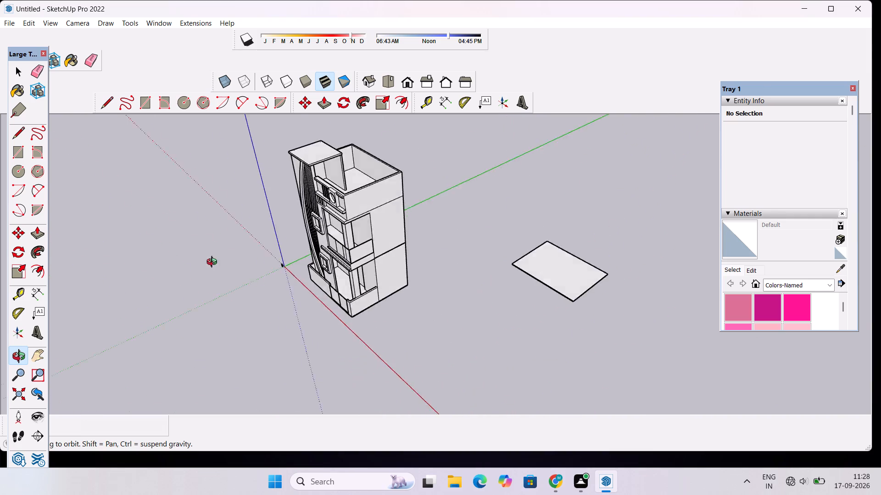
left_click_drag(214, 263, 294, 153)
scroll(353, 181, "down", 6)
left_click_drag(296, 178, 396, 157)
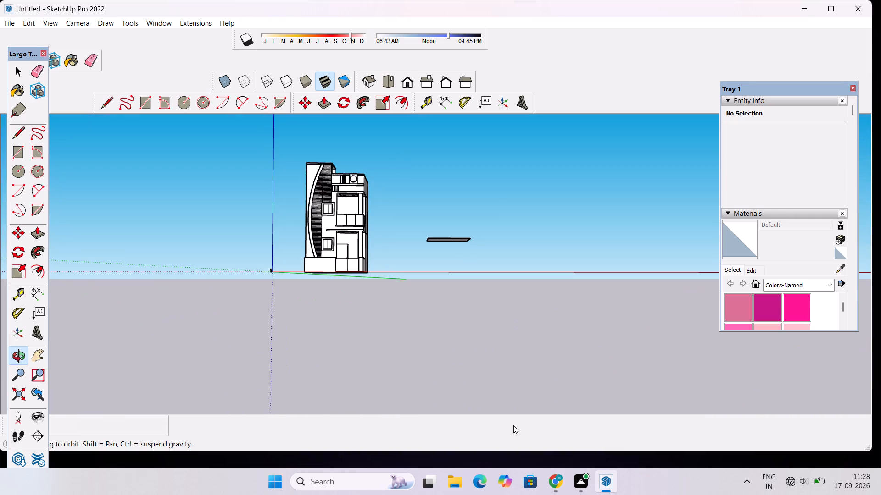
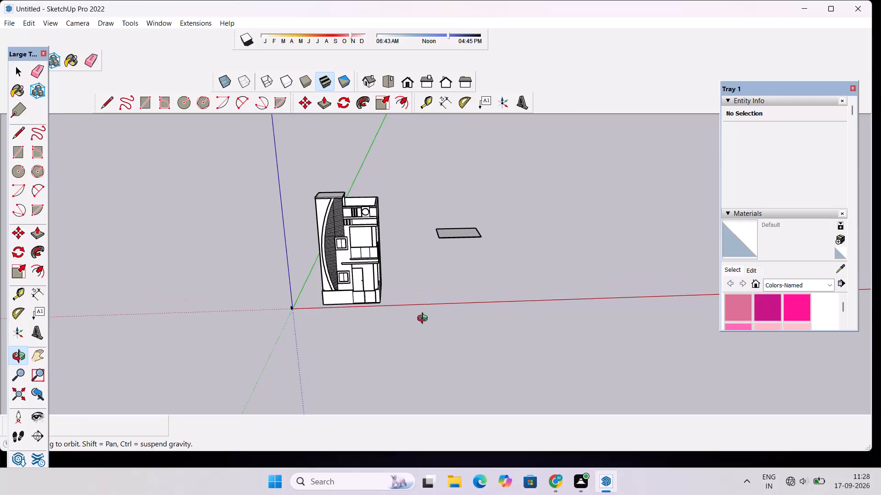
Erase the horizontal division lines across the building's flat rear wall.
left_click_drag(424, 320, 217, 311)
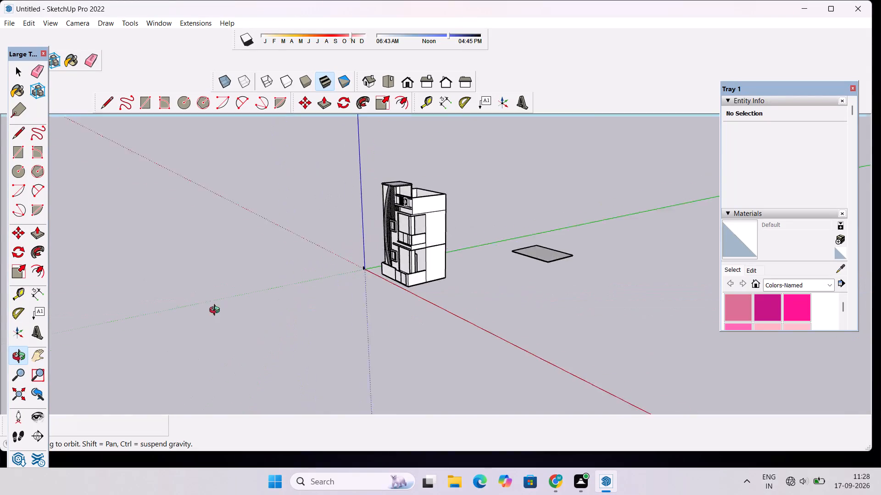
left_click_drag(217, 311, 198, 301)
left_click_drag(218, 238, 634, 227)
scroll(426, 254, "up", 5)
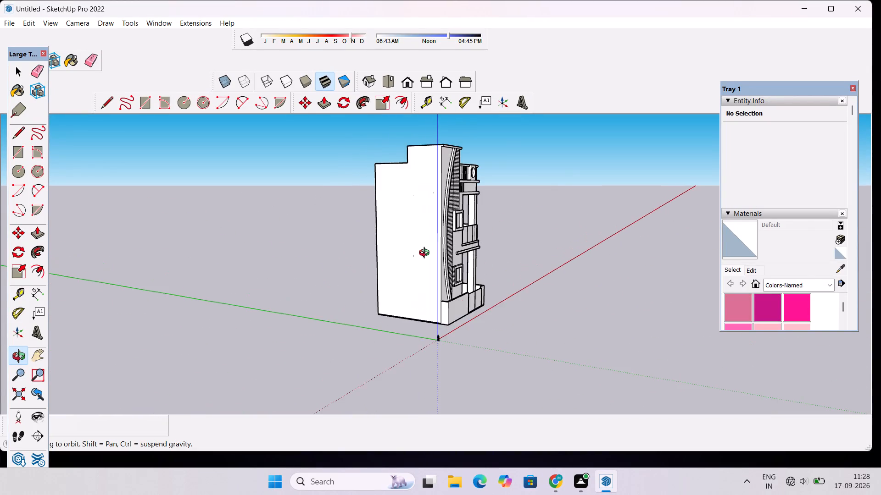
left_click_drag(406, 266, 304, 291)
left_click_drag(306, 264, 613, 222)
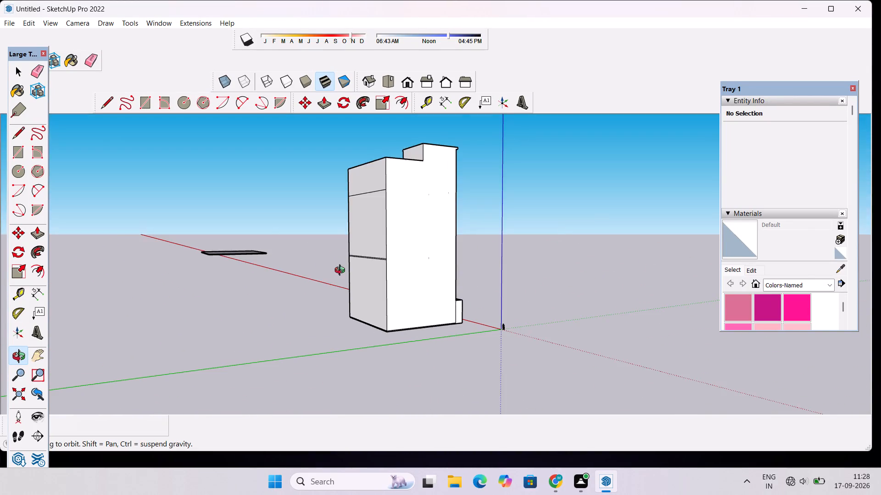
left_click_drag(342, 271, 504, 292)
key("e")
left_click_drag(430, 184, 436, 223)
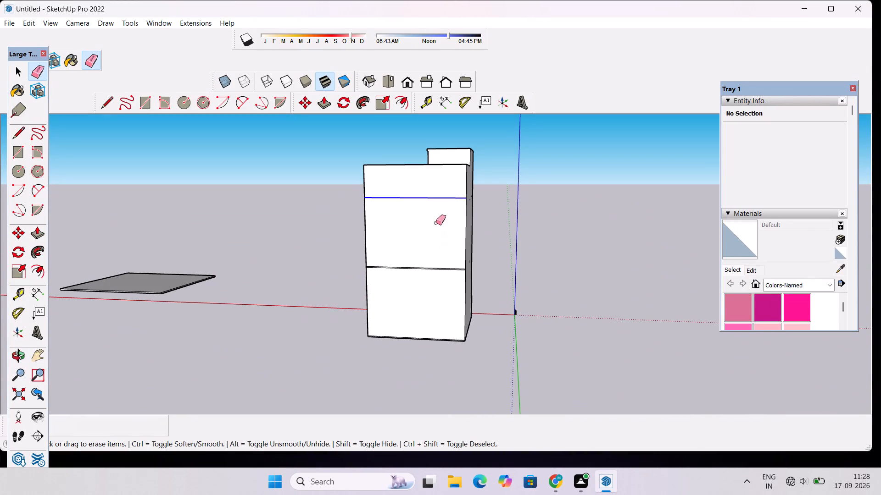
left_click_drag(436, 223, 448, 298)
left_click_drag(435, 243, 437, 270)
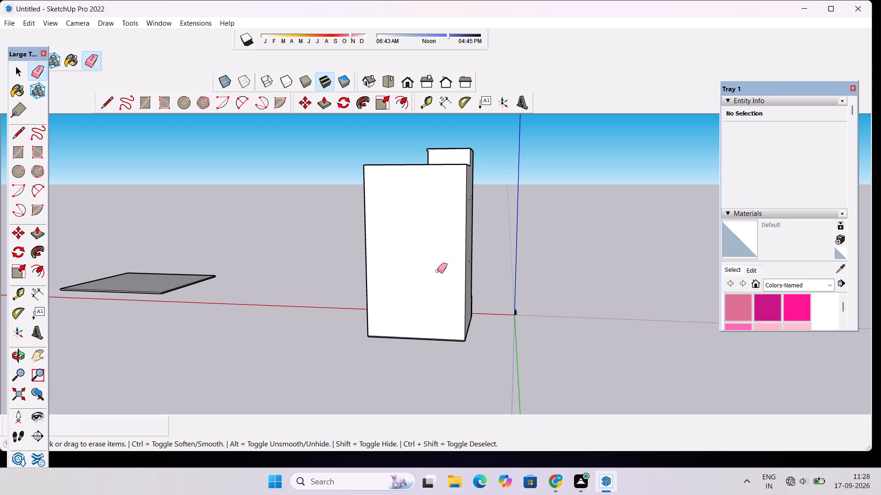
Examine the front facade in the standard front view, from above, from below at the balcony ceiling, and close up around the balcony and entrance.
left_click(413, 82)
key("o")
left_click_drag(378, 253, 391, 388)
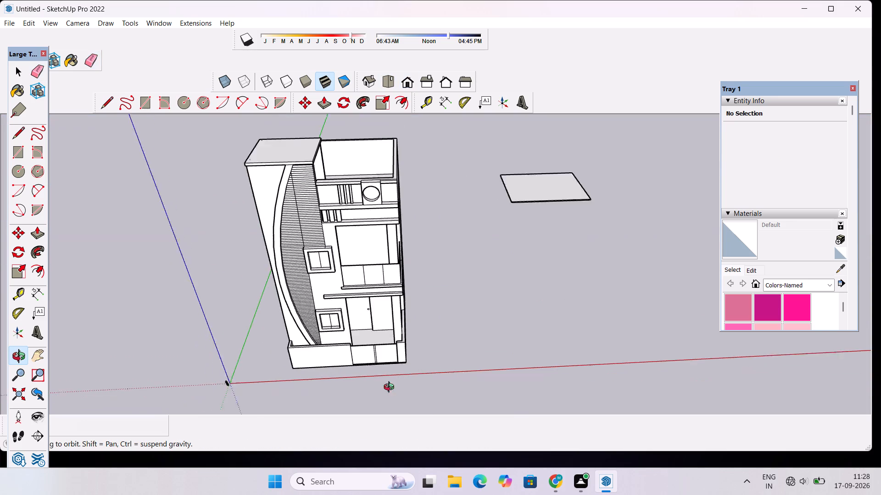
left_click_drag(391, 388, 390, 398)
scroll(347, 199, "up", 5)
left_click_drag(403, 269, 329, 137)
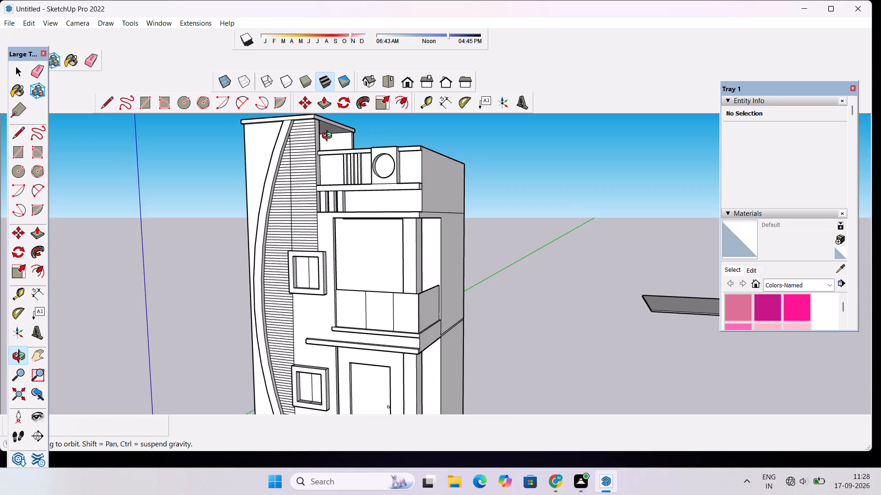
left_click_drag(362, 253, 496, 336)
scroll(448, 318, "down", 2)
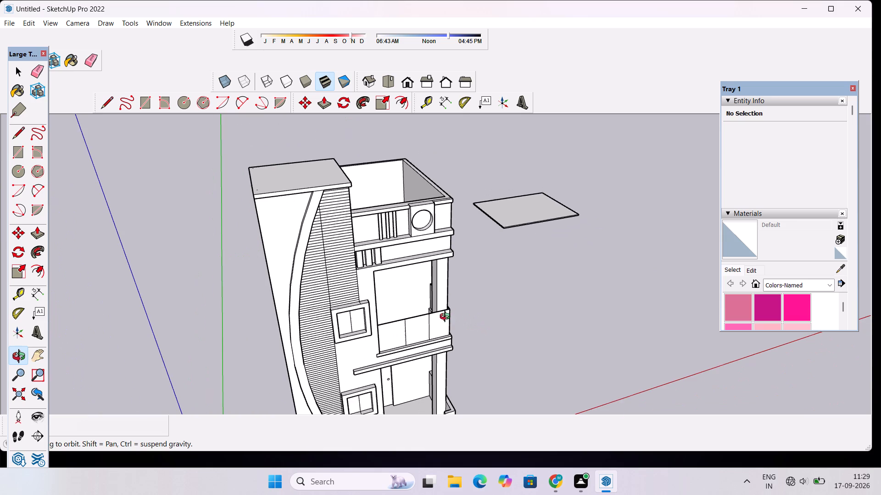
left_click_drag(447, 318, 316, 349)
scroll(315, 349, "up", 7)
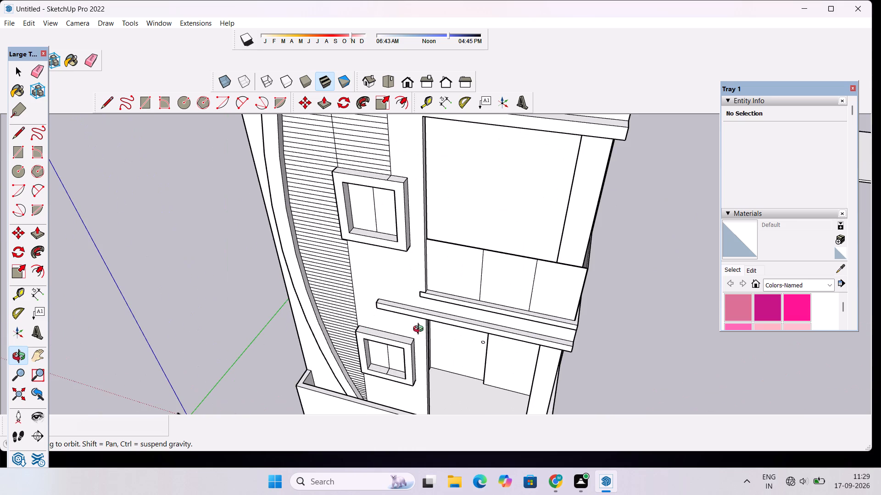
left_click_drag(465, 311, 500, 212)
left_click_drag(500, 243, 510, 429)
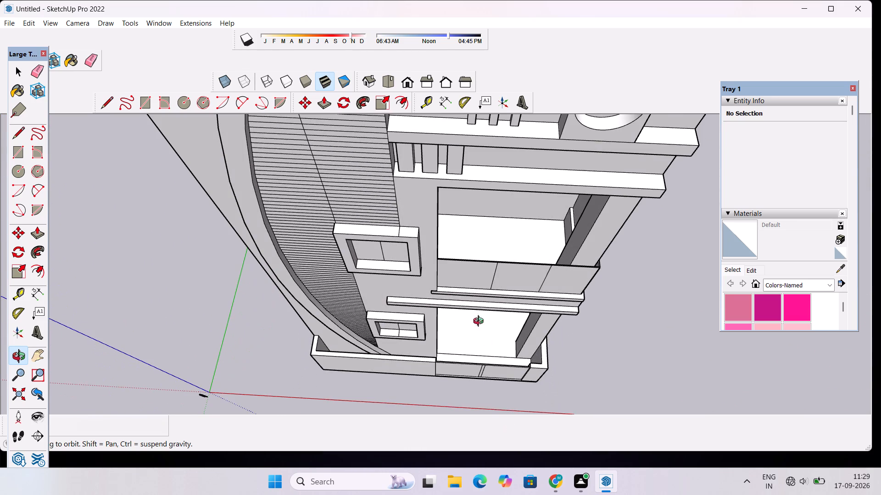
left_click_drag(494, 381, 498, 249)
scroll(462, 236, "down", 3)
left_click_drag(466, 248, 395, 286, "shift")
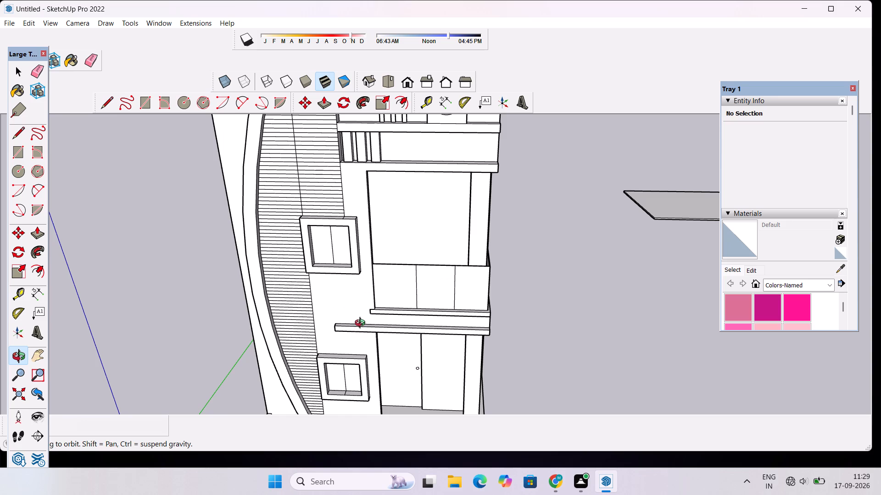
scroll(364, 323, "down", 4)
left_click_drag(325, 337, 360, 191)
scroll(385, 234, "up", 4)
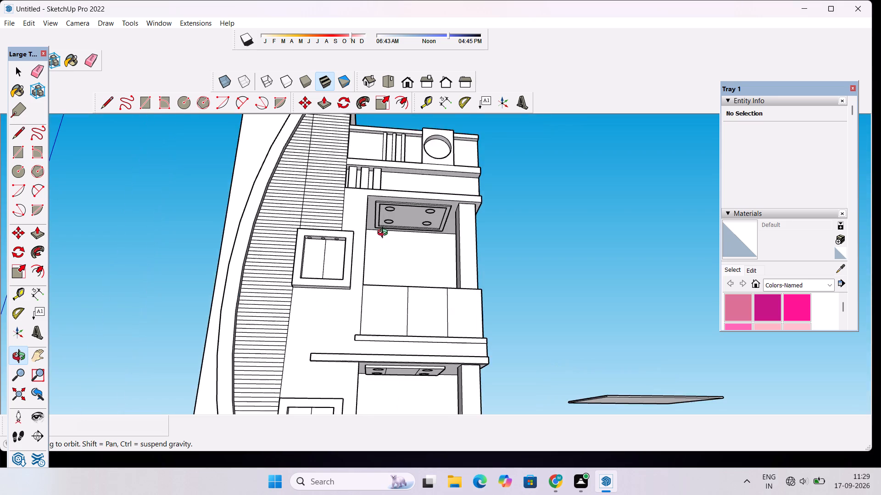
Draw a door rectangle about 26' wide and 44' tall on the balcony's back wall, rising from the floor edge.
left_click_drag(404, 269, 403, 384)
left_click_drag(442, 300, 403, 408)
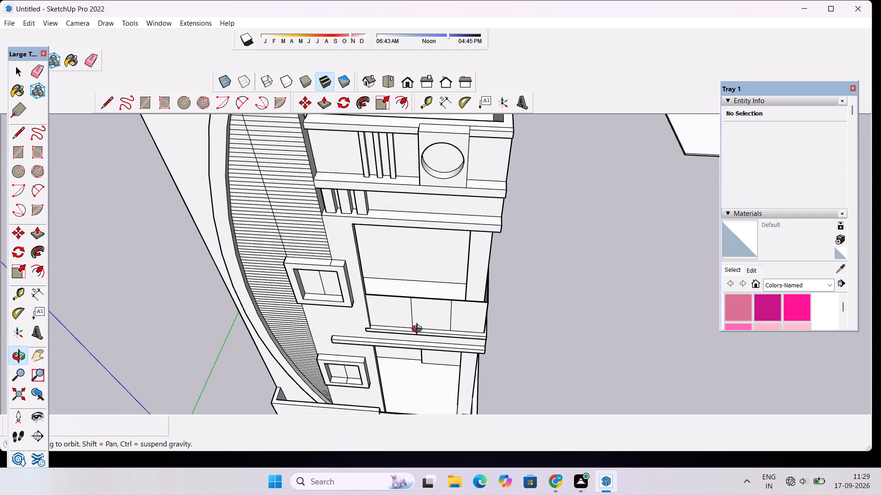
scroll(377, 281, "up", 4)
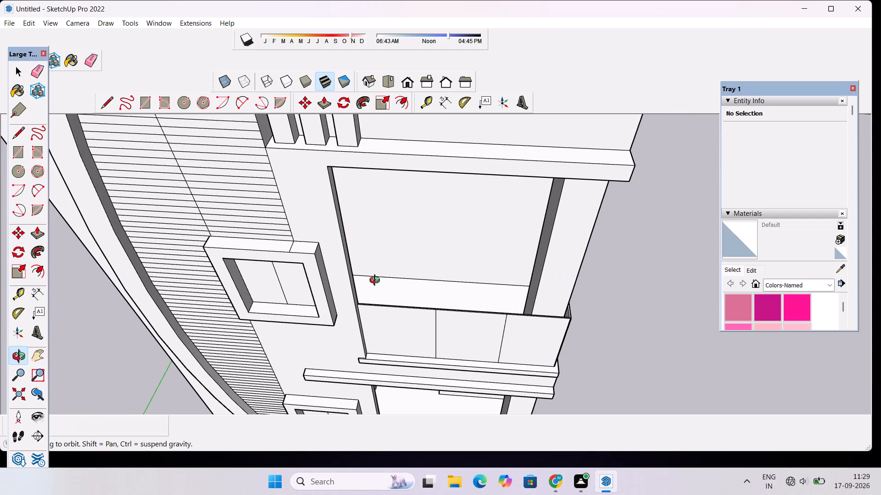
key("r")
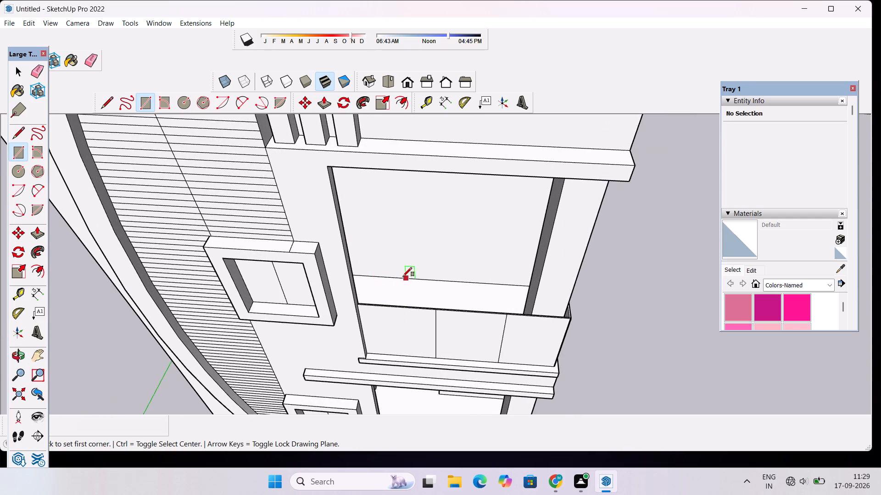
left_click(385, 276)
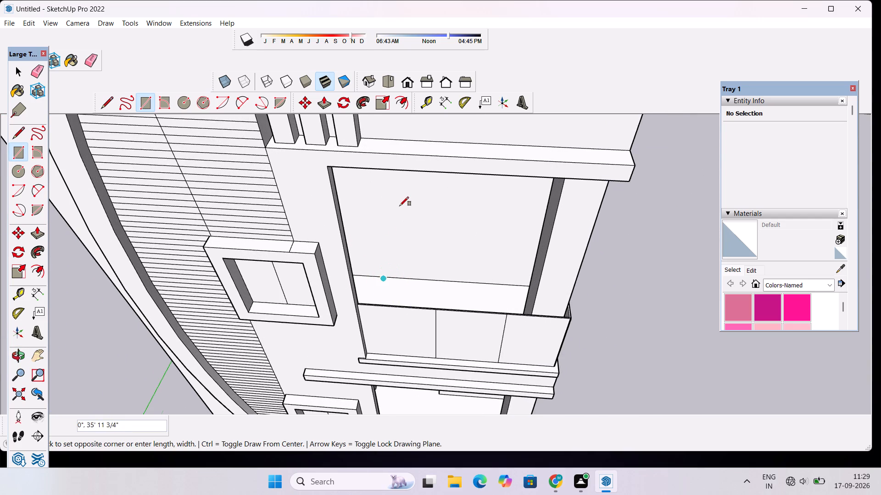
scroll(400, 206, "down", 5)
scroll(437, 192, "up", 3)
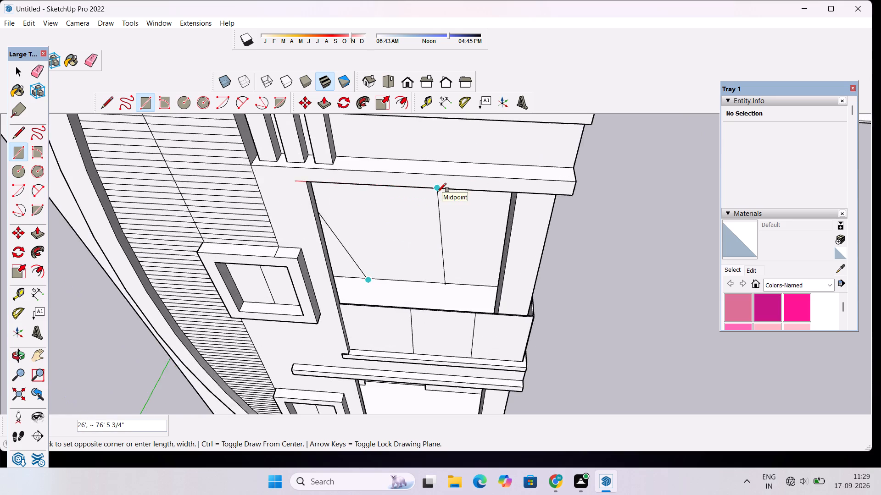
scroll(437, 192, "up", 9)
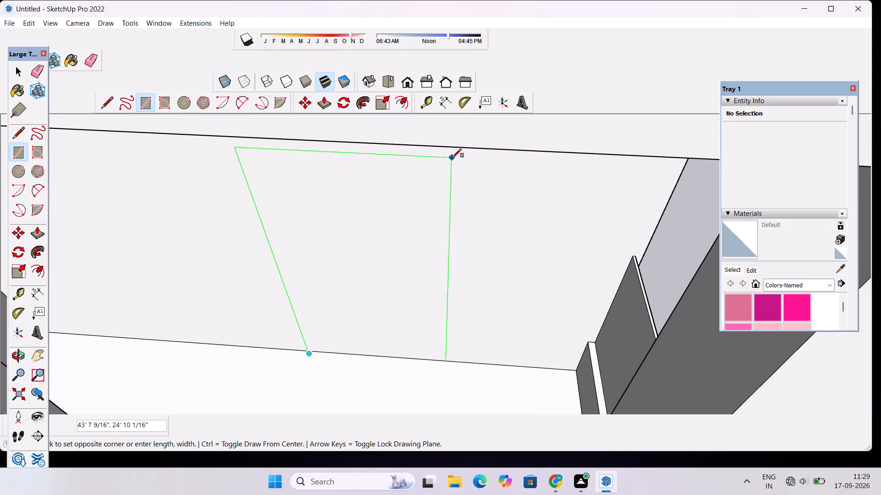
left_click(465, 158)
key("space")
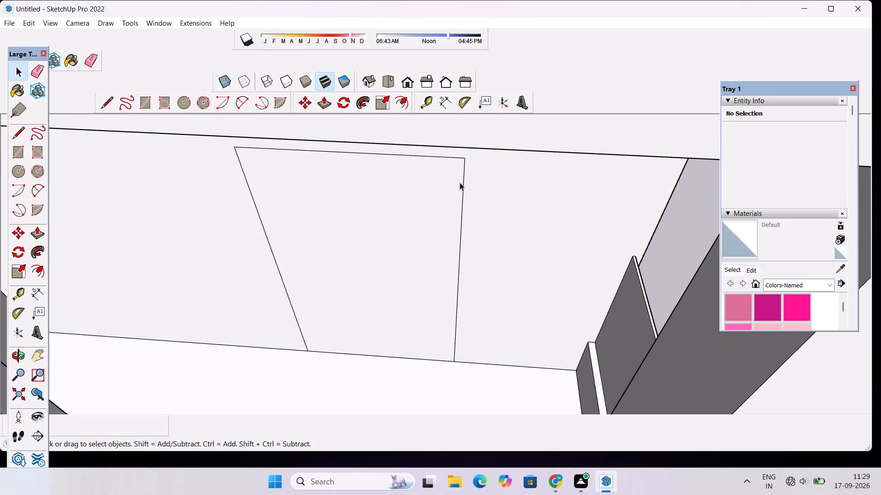
Examine the balcony door outline behind the railing from the front, the open side, above and below.
key("o")
left_click_drag(436, 293, 429, 219)
scroll(429, 207, "down", 14)
left_click_drag(427, 280, 449, 256)
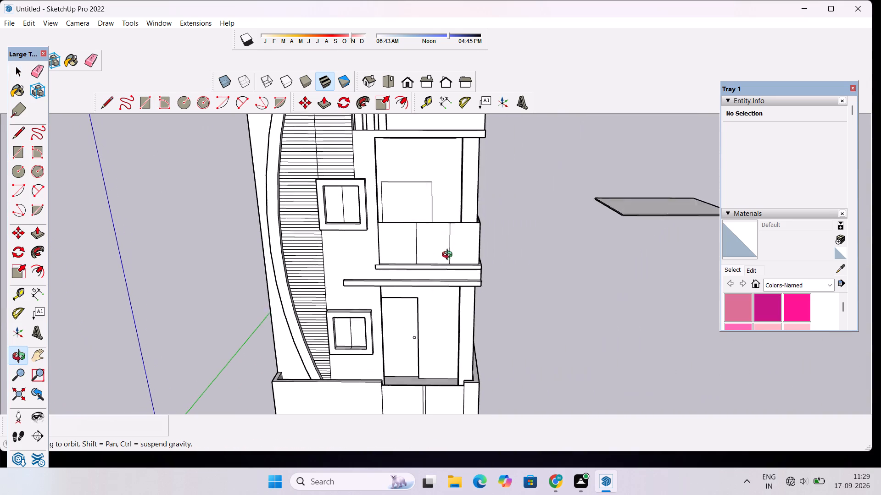
left_click_drag(449, 256, 450, 254)
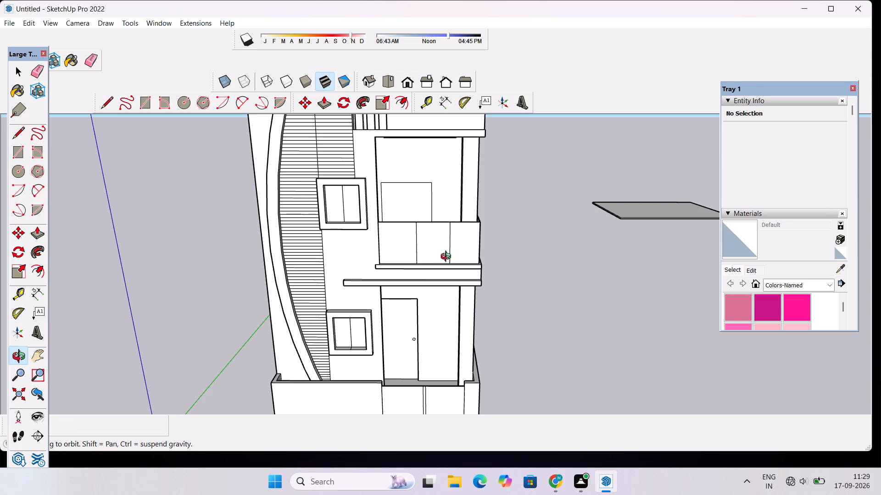
scroll(434, 260, "down", 4)
left_click_drag(401, 264, 397, 342)
scroll(423, 226, "up", 4)
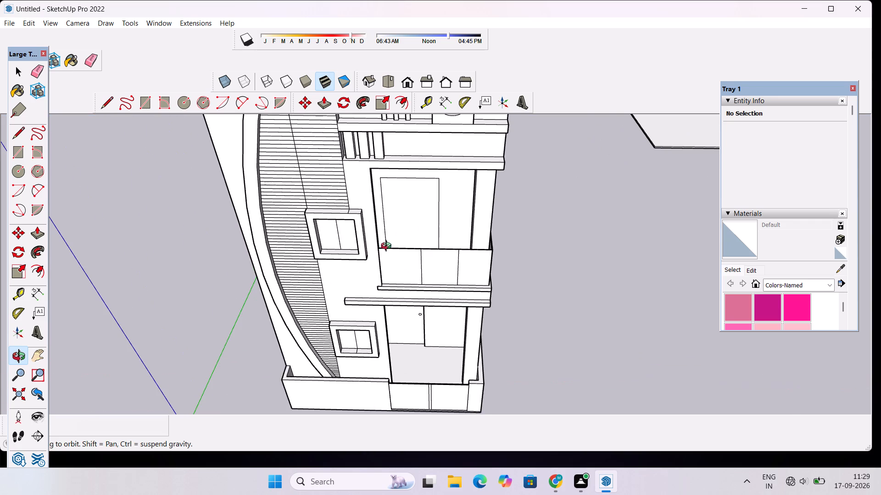
left_click_drag(387, 247, 460, 170)
scroll(466, 171, "up", 3)
left_click_drag(502, 240, 196, 299)
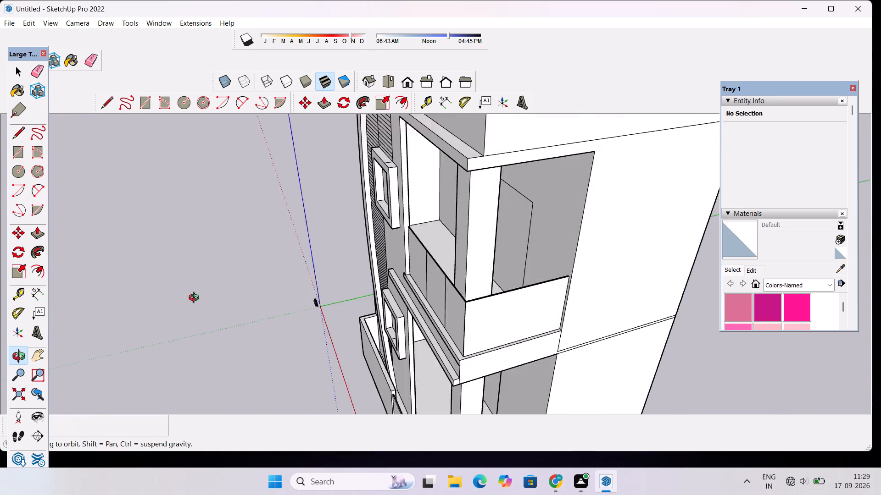
left_click_drag(196, 299, 427, 167)
left_click_drag(463, 254, 552, 286)
left_click_drag(514, 254, 496, 281)
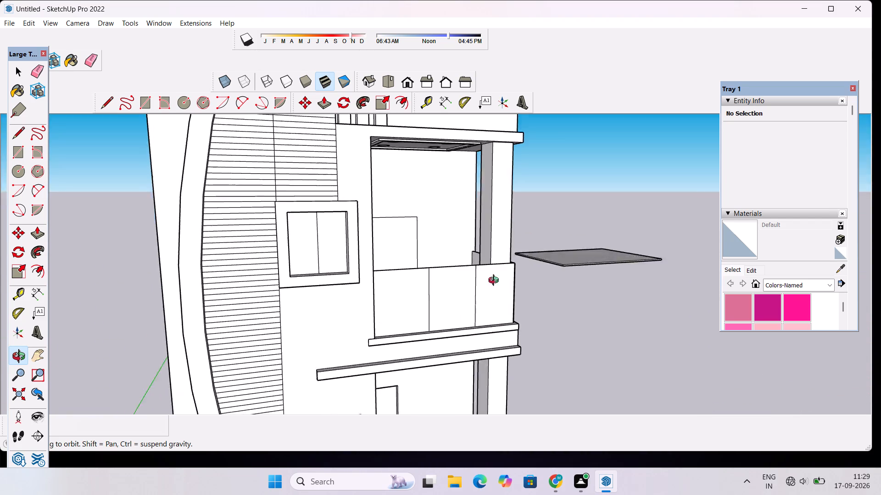
left_click_drag(496, 281, 493, 383)
scroll(437, 262, "up", 4)
scroll(435, 250, "down", 4)
left_click_drag(452, 260, 396, 328)
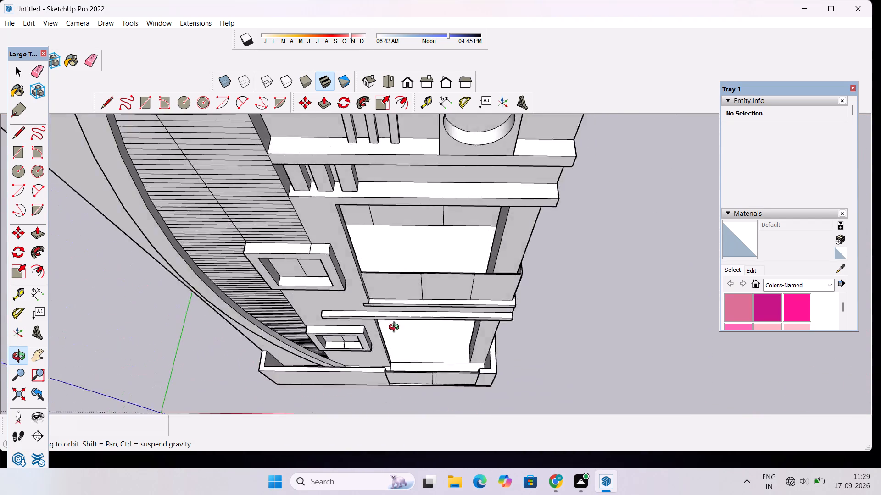
left_click_drag(396, 328, 416, 145)
left_click_drag(434, 284, 434, 314)
scroll(429, 285, "down", 3)
left_click_drag(459, 286, 459, 335)
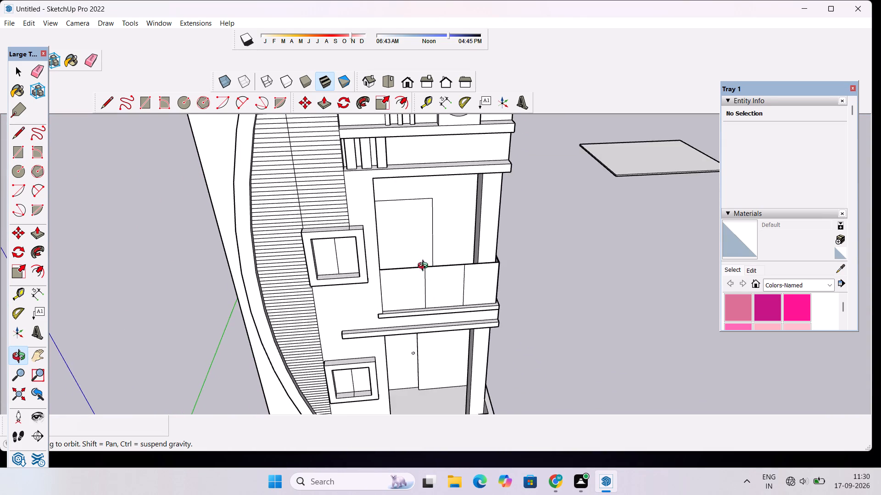
Recess the balcony door face 1' into the back wall with Push/Pull, undoing the deeper first push.
scroll(404, 214, "up", 3)
left_click_drag(408, 239, 401, 285)
left_click_drag(417, 254, 397, 300, "shift")
scroll(395, 300, "up", 4)
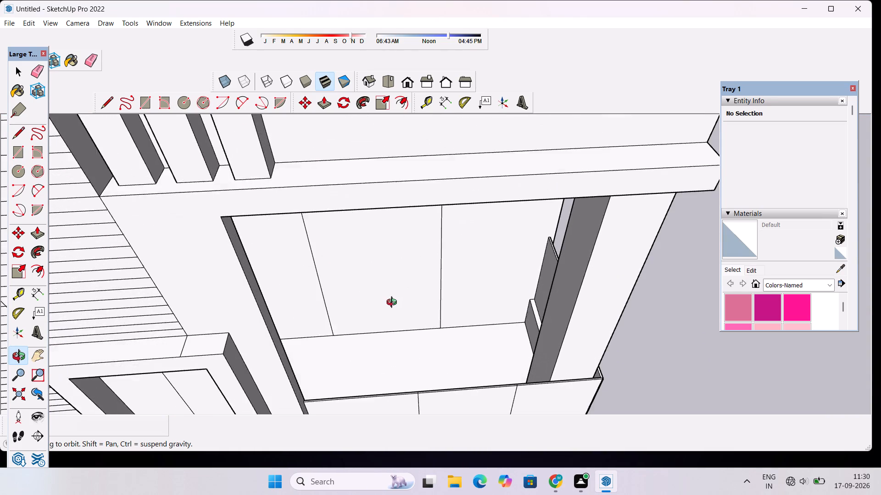
left_click_drag(394, 303, 395, 272)
key("space")
left_click(395, 270)
key("p")
left_click_drag(395, 270, 393, 257)
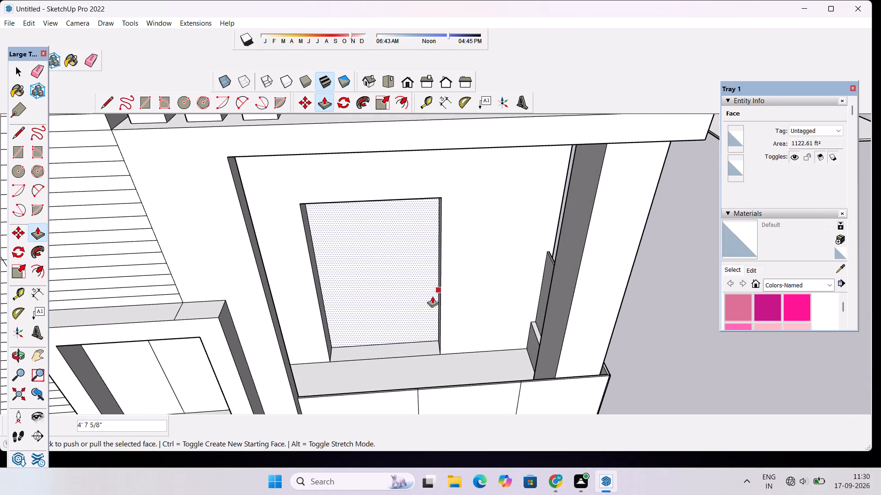
key("ctrl+z")
left_click(420, 293)
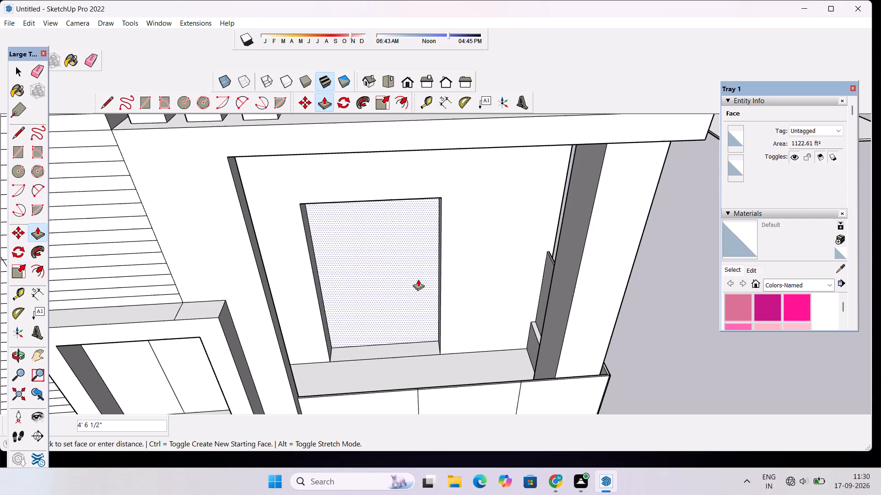
type("1'")
key("Return")
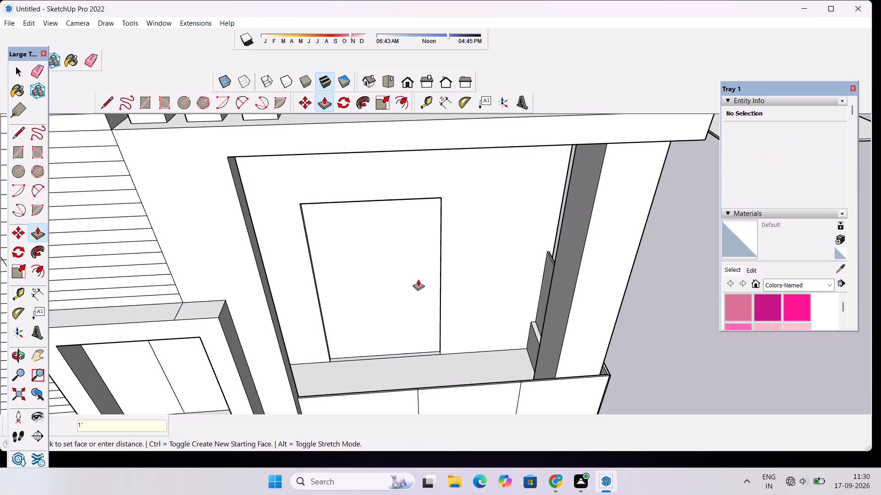
scroll(409, 272, "down", 5)
key("space")
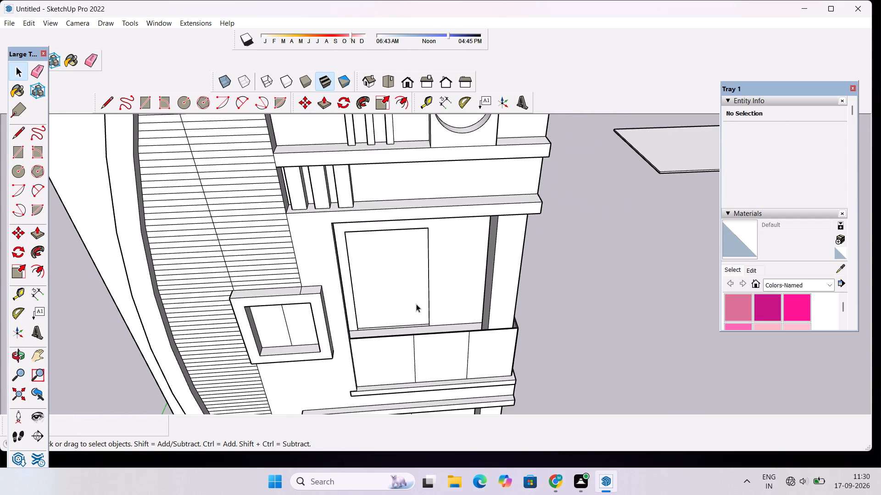
Draw a knob circle with a 9" radius on the recessed balcony door, near its right-hand vertical edge.
scroll(413, 319, "up", 7)
key("c")
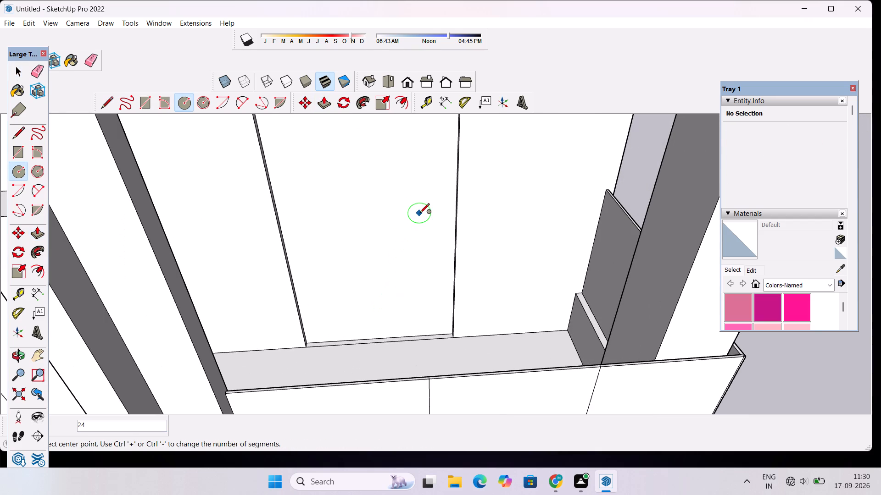
scroll(428, 215, "up", 3)
left_click(443, 191)
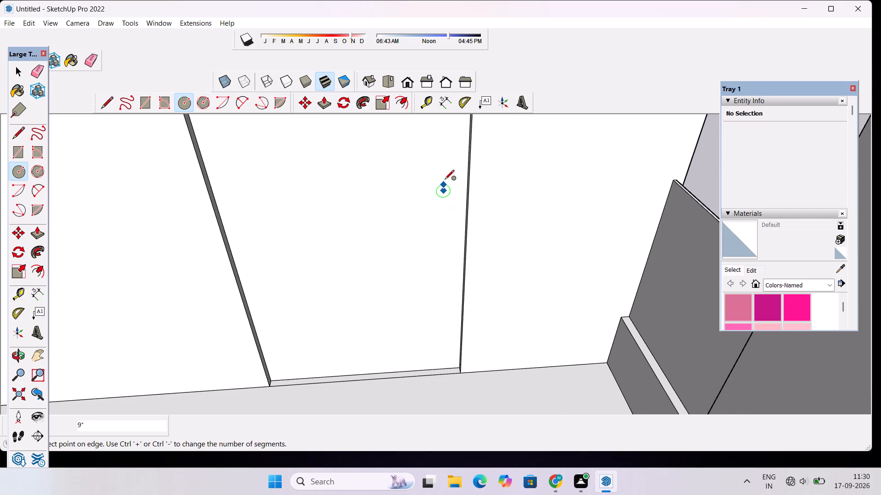
type("9\"")
key("Return")
key("space")
Examine the balcony door and its knob circle from farther away and above the railing.
key("o")
scroll(433, 187, "down", 2)
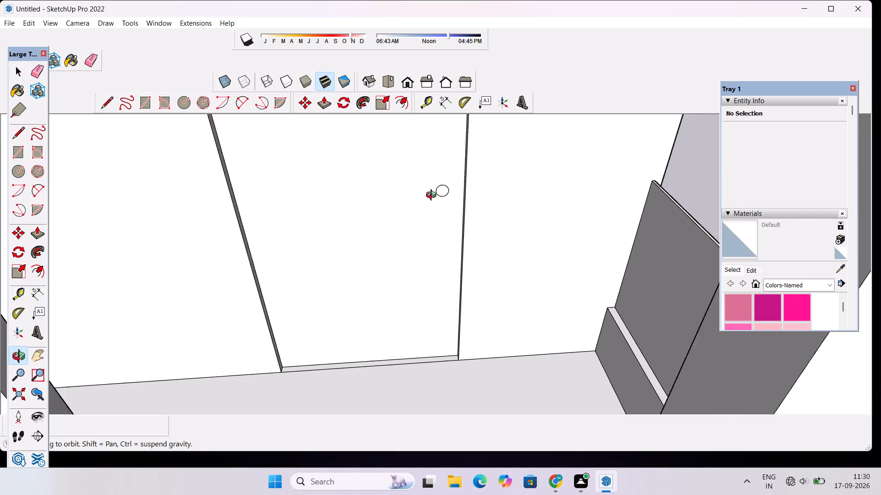
scroll(433, 196, "down", 4)
left_click_drag(426, 309, 413, 231)
scroll(414, 225, "down", 6)
left_click_drag(419, 238, 421, 319)
scroll(407, 220, "up", 3)
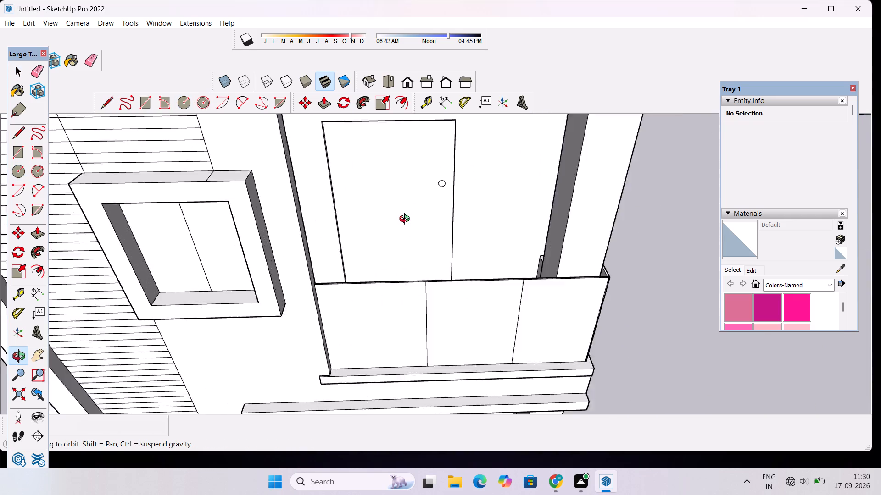
Undo the balcony door's knob circle and redraw it with a 9" radius slightly lower, near the door's right-hand vertical edge.
scroll(407, 220, "up", 2)
left_click_drag(408, 253, 411, 261)
scroll(432, 202, "up", 2)
key("space")
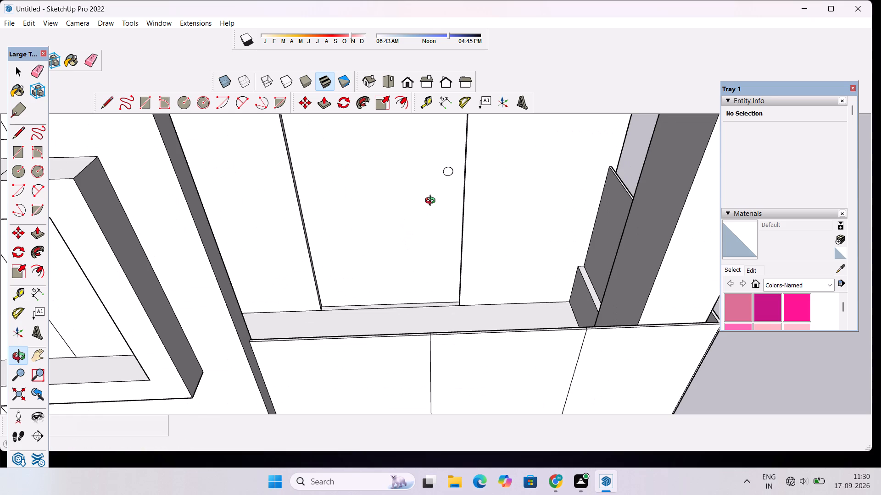
key("ctrl+z")
key("c")
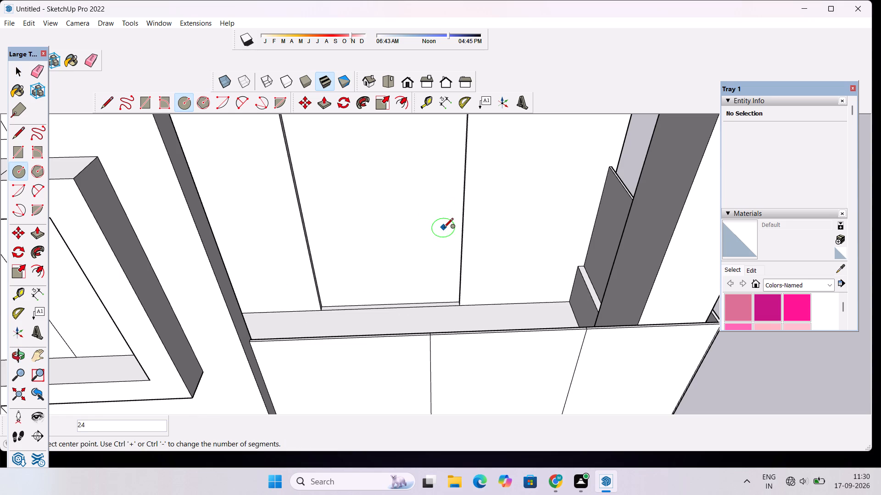
left_click(446, 191)
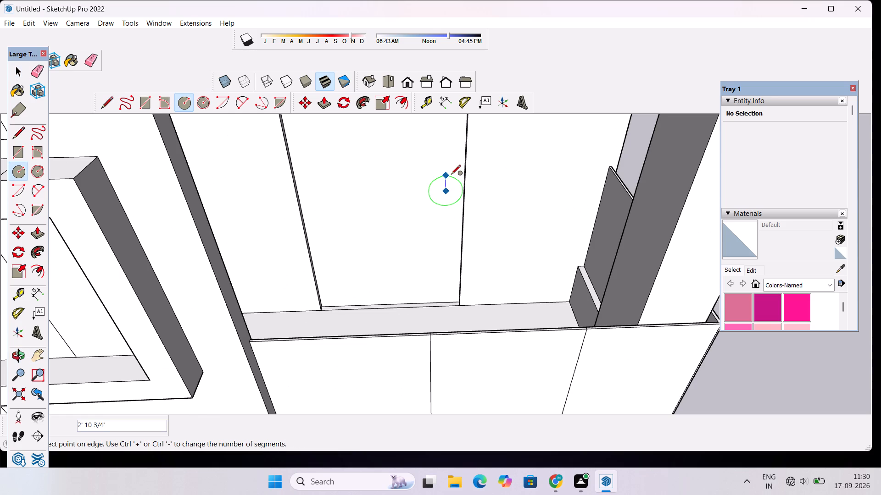
type("9\"")
key("Return")
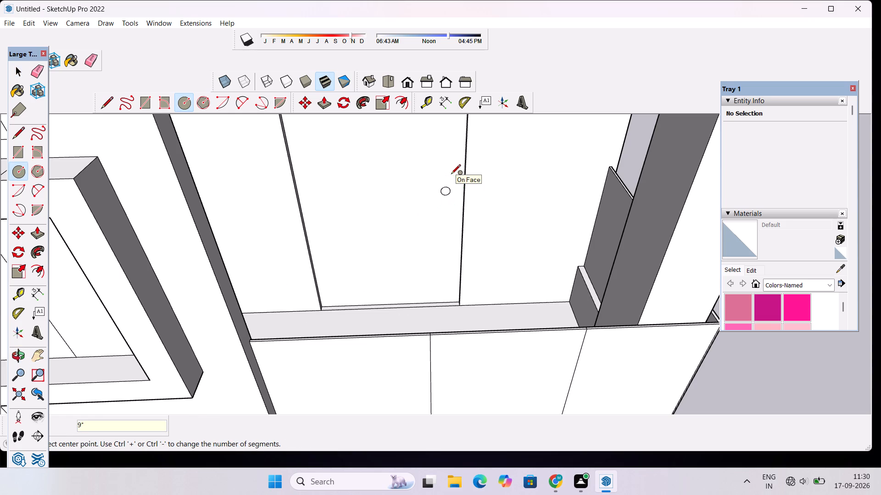
key("space")
Examine the balcony and ground-floor doors with their knob circles in the front view, from above and closer up.
scroll(453, 163, "down", 6)
scroll(471, 324, "down", 3)
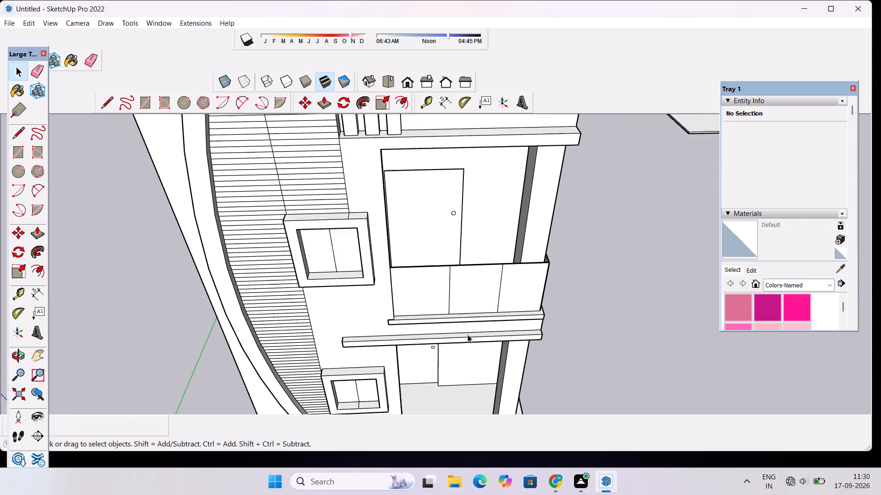
scroll(468, 335, "down", 3)
left_click(405, 85)
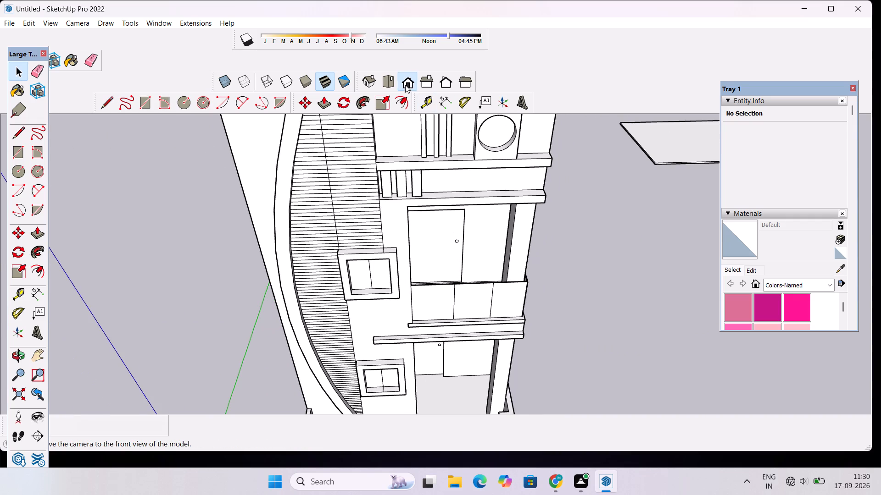
scroll(438, 223, "down", 4)
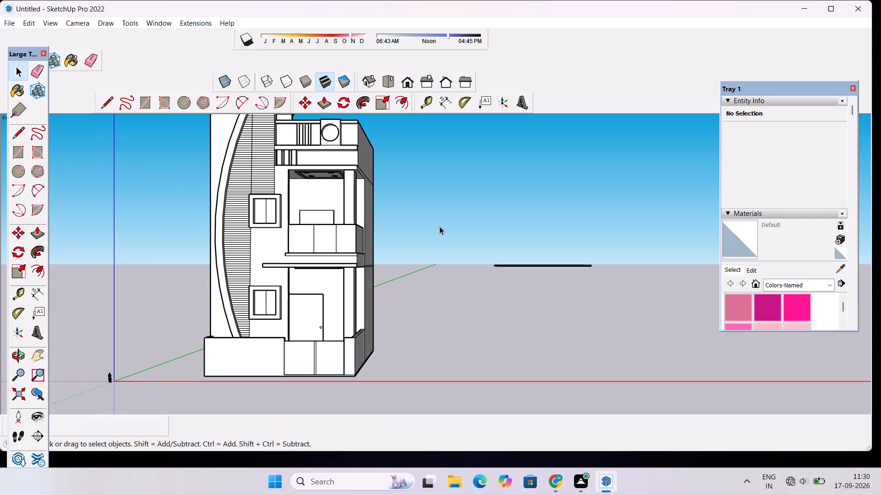
key("o")
left_click_drag(374, 249, 384, 342)
scroll(262, 237, "up", 2)
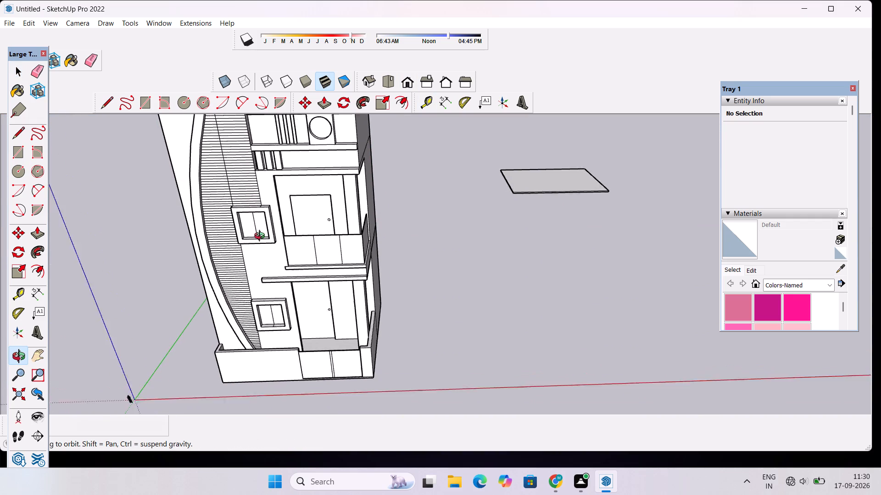
scroll(262, 237, "up", 1)
left_click_drag(230, 250, 288, 194)
left_click_drag(333, 299, 326, 452)
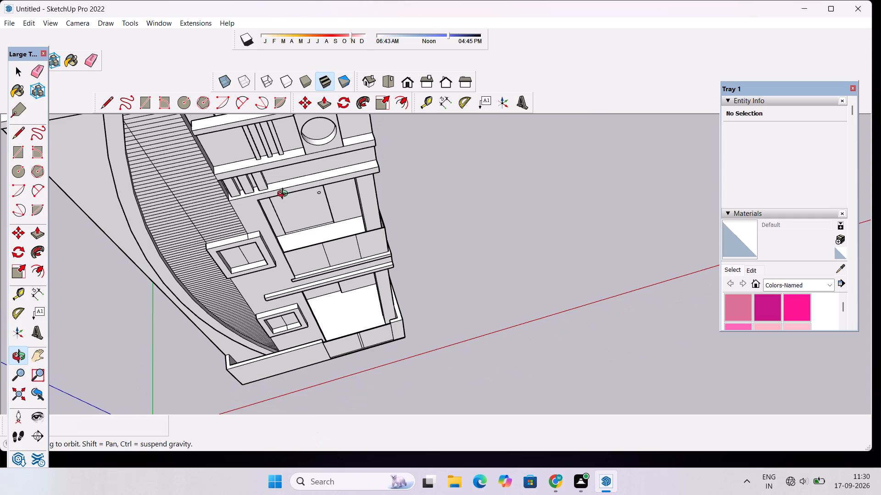
scroll(299, 220, "up", 11)
left_click_drag(305, 219, 309, 115)
scroll(309, 115, "down", 7)
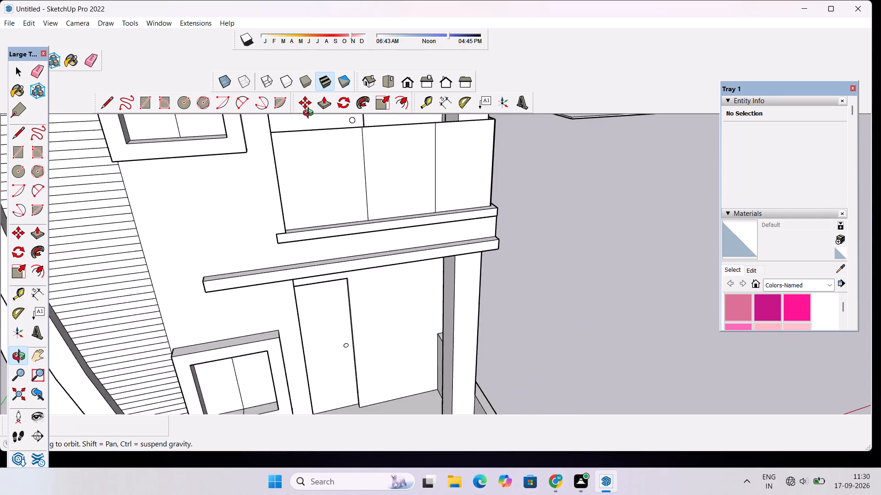
scroll(310, 114, "down", 3)
left_click_drag(425, 294, 346, 297)
scroll(364, 237, "down", 1)
Move the knob circle with its face straight down the balcony door, keeping it near the right-hand vertical edge.
left_click_drag(365, 236, 371, 266, "shift")
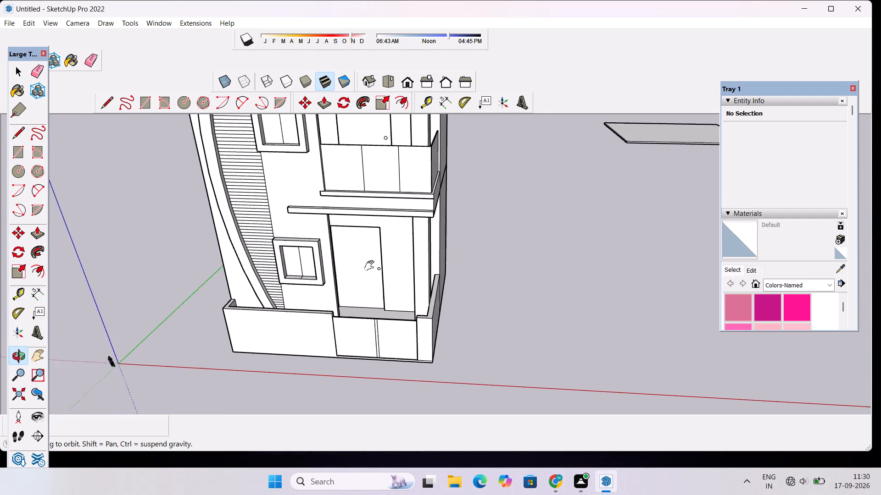
left_click_drag(371, 266, 403, 388, "shift")
scroll(418, 308, "up", 3)
left_click_drag(423, 318, 428, 335)
scroll(424, 290, "up", 10)
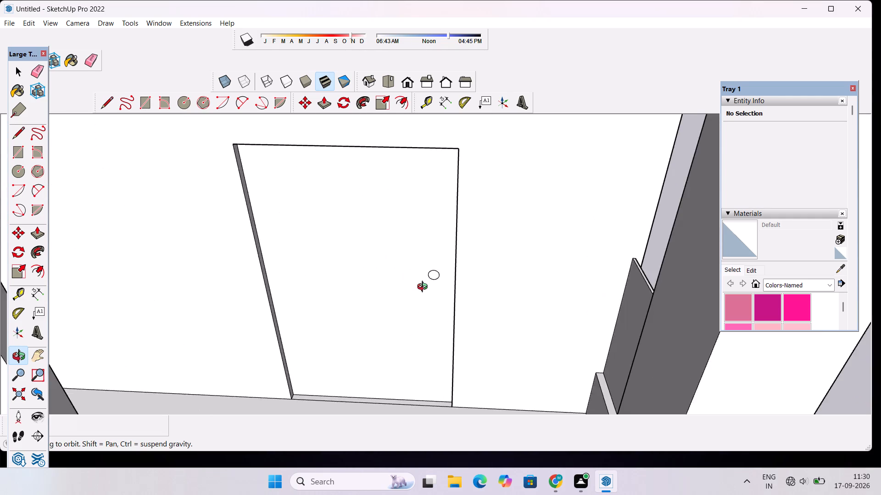
scroll(424, 288, "up", 3)
key("space")
double_click(439, 270)
scroll(439, 283, "up", 3)
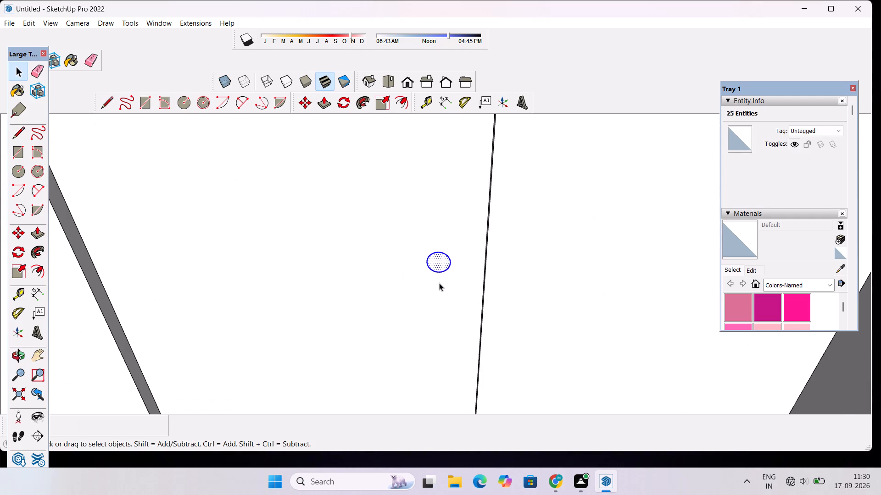
key("m")
left_click(436, 273)
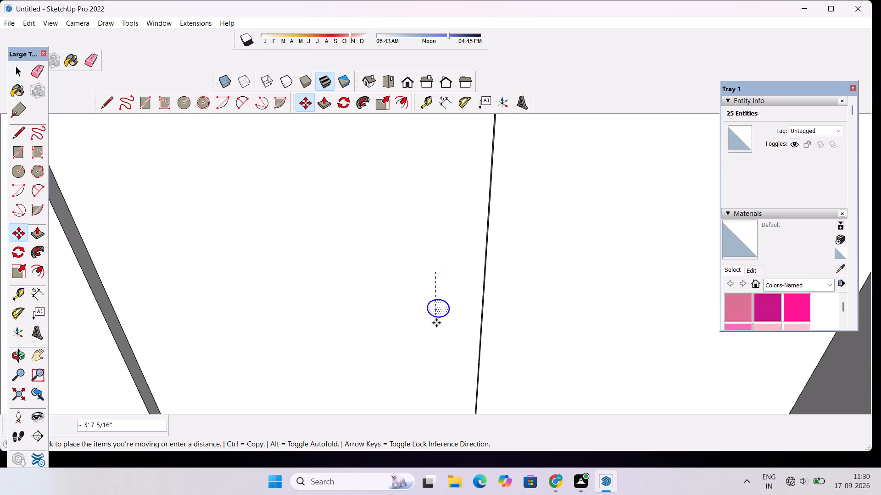
left_click(439, 371)
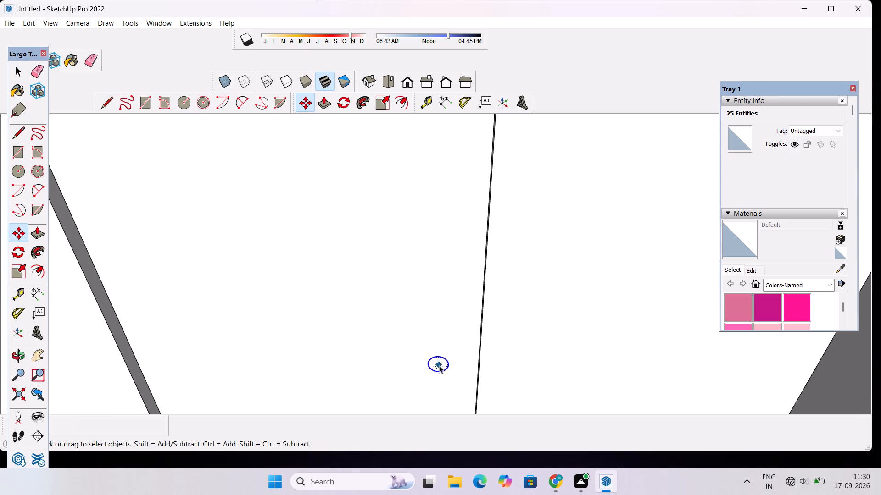
key("space")
Examine the balcony door's knob position against the railing and the ground-floor door, from close up and farther away.
key("o")
left_click_drag(434, 365, 433, 258)
scroll(435, 247, "down", 10)
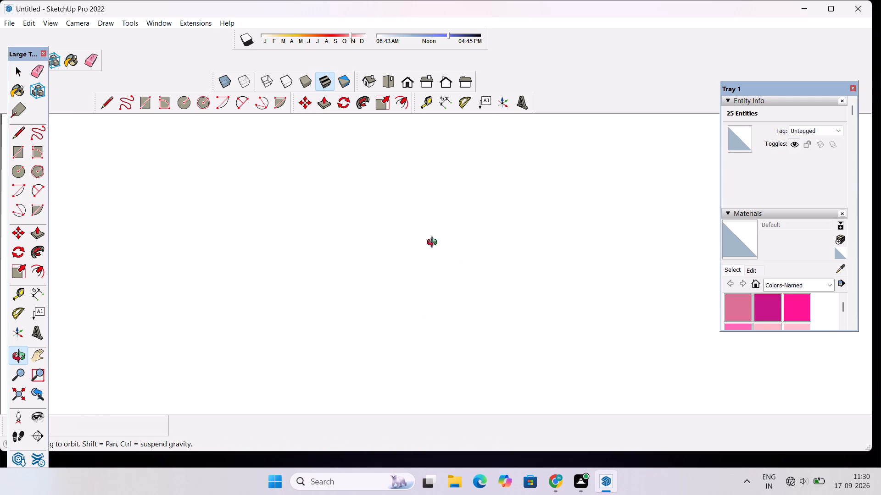
scroll(430, 231, "down", 20)
scroll(430, 231, "down", 10)
left_click_drag(427, 219, 427, 309)
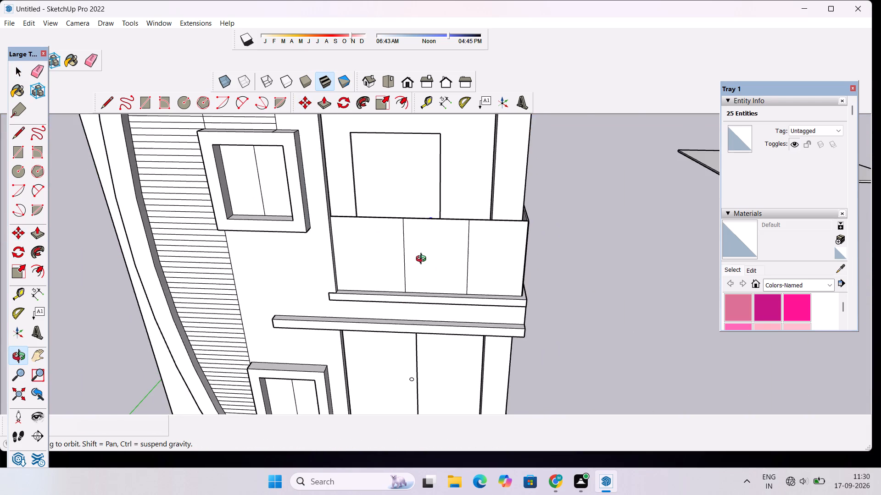
scroll(423, 260, "up", 4)
left_click_drag(420, 229, 428, 308)
scroll(424, 192, "down", 3)
left_click_drag(402, 214, 400, 188)
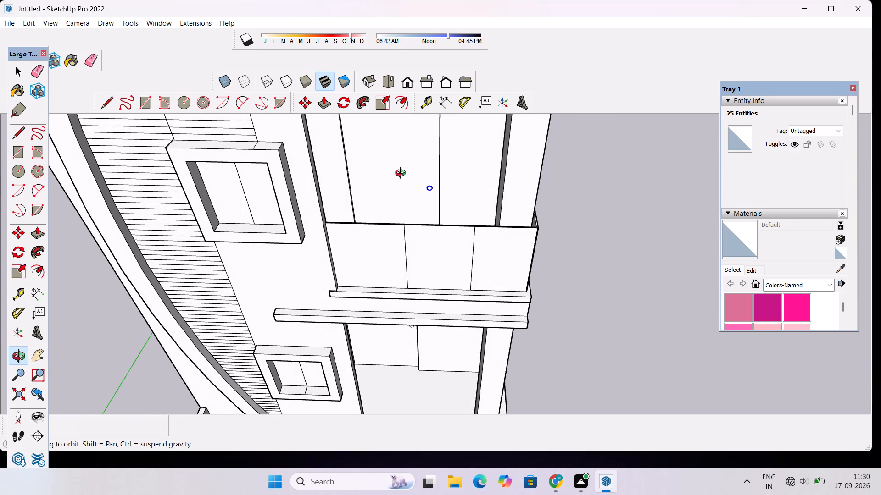
scroll(402, 174, "down", 6)
scroll(404, 174, "up", 12)
scroll(418, 162, "down", 6)
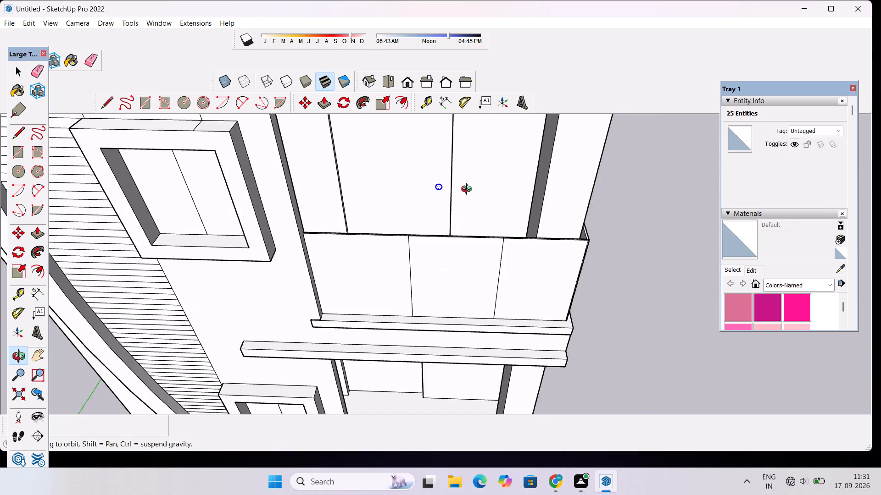
left_click_drag(477, 208, 471, 202)
scroll(439, 192, "up", 8)
left_click_drag(446, 230, 444, 206)
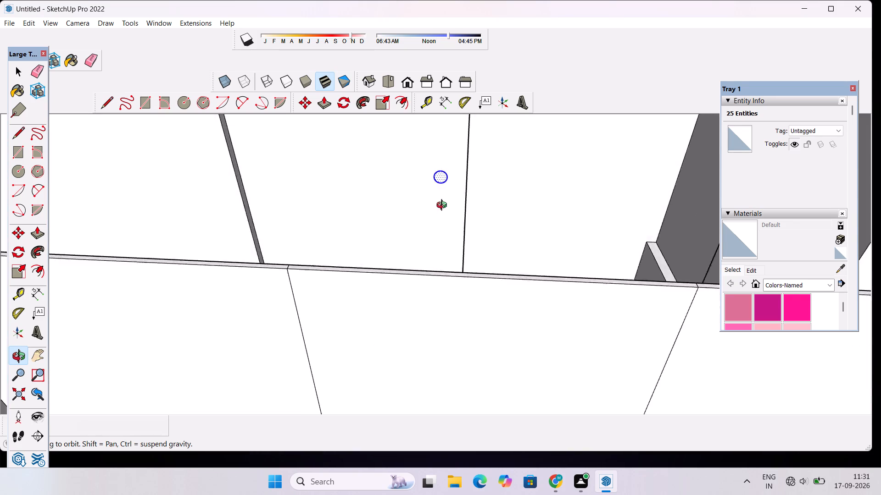
left_click_drag(444, 206, 440, 181)
scroll(440, 181, "down", 20)
scroll(440, 181, "down", 2)
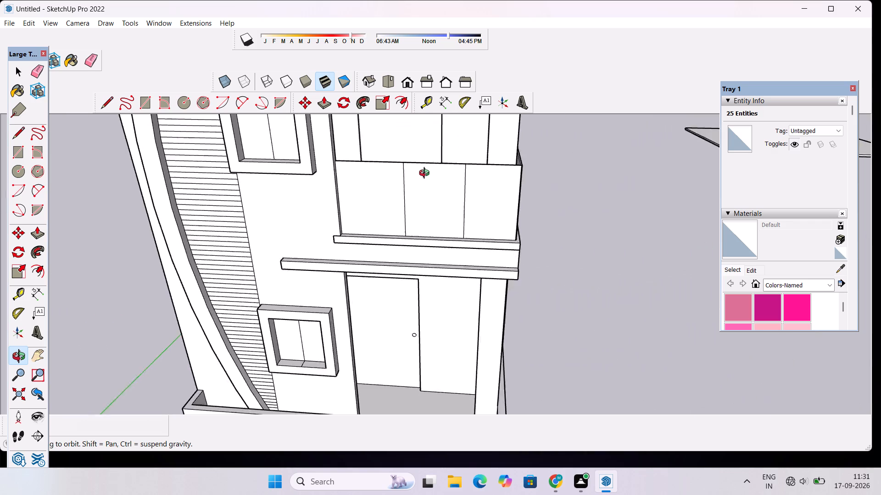
scroll(426, 174, "down", 9)
scroll(433, 291, "up", 5)
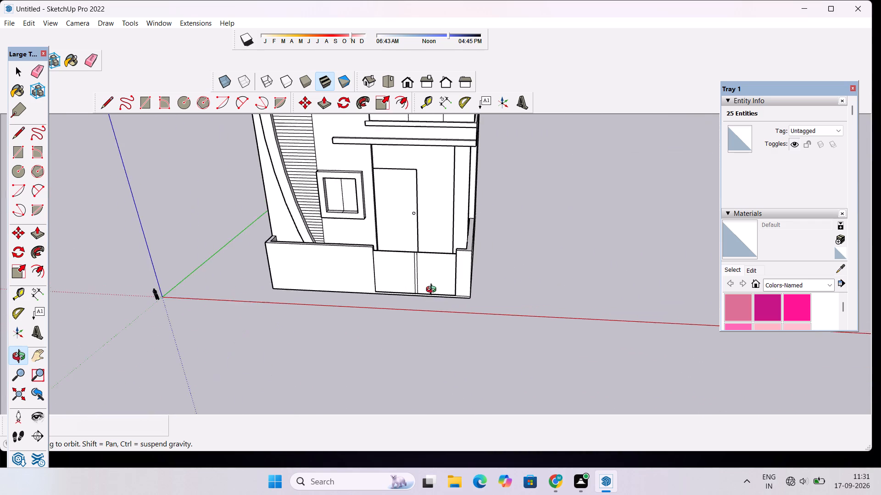
left_click_drag(423, 233, 436, 243)
scroll(436, 243, "down", 4)
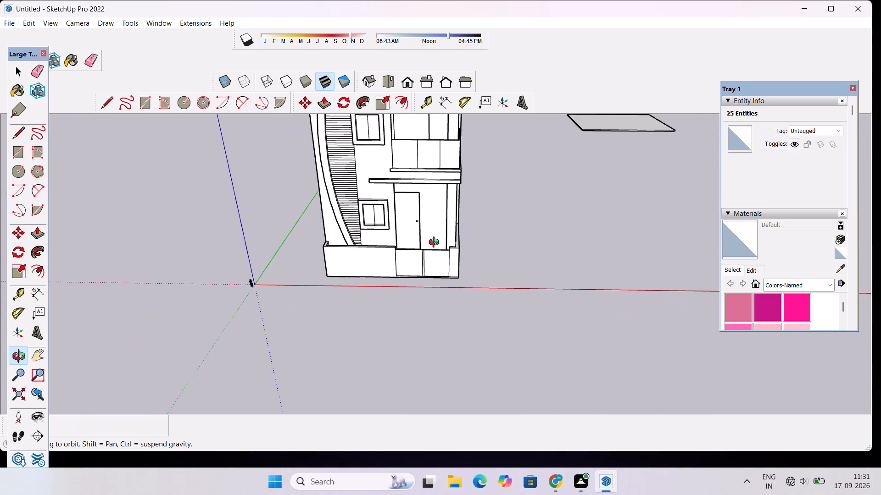
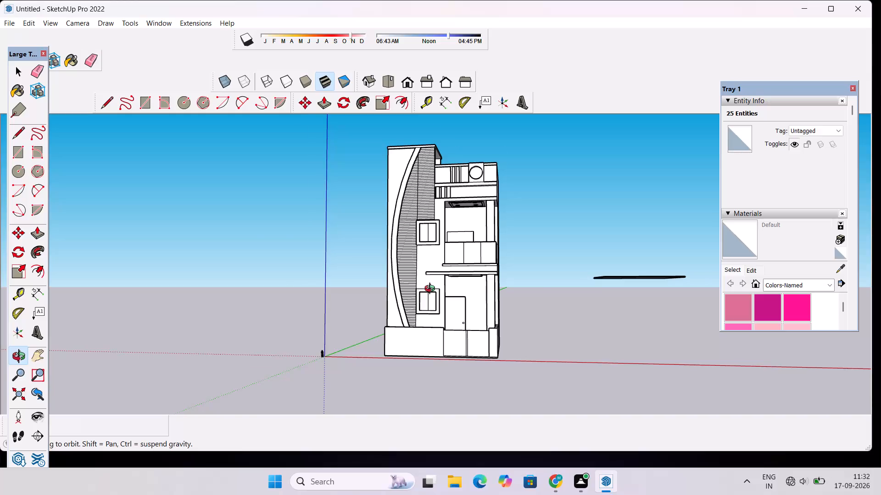
Place a vertical guide about 9" to the right of the ground-floor window's centre line.
scroll(432, 290, "up", 6)
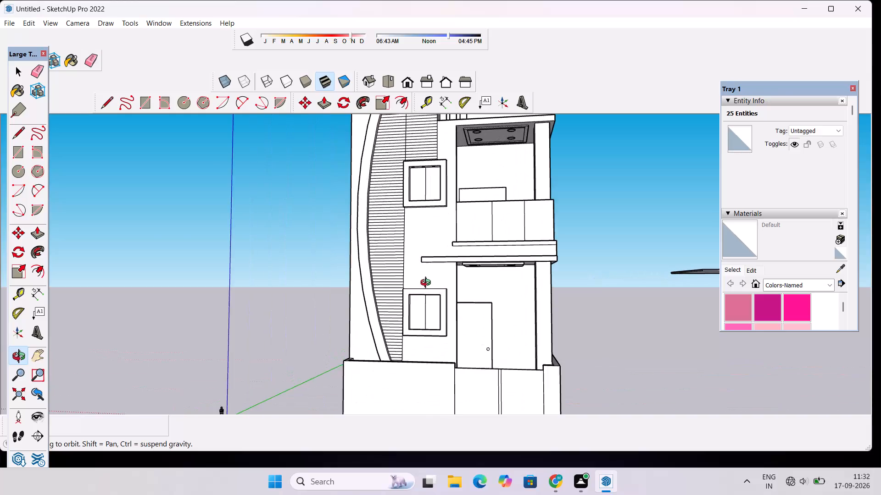
scroll(428, 284, "up", 3)
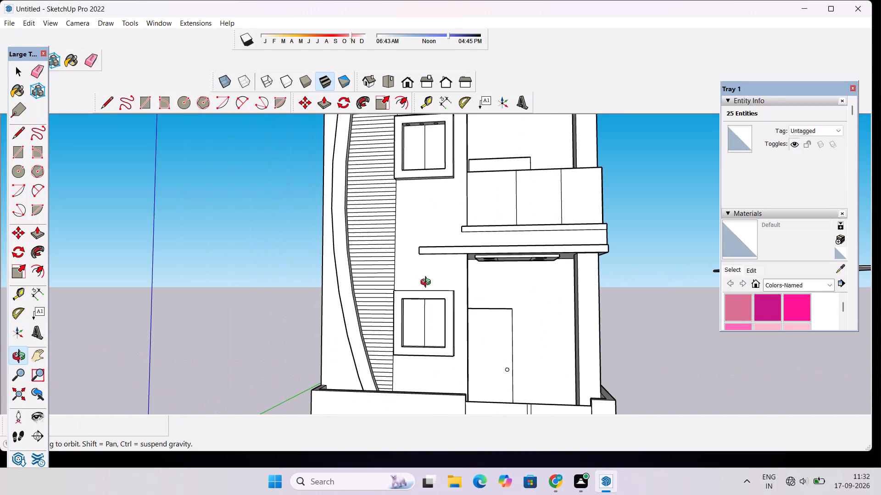
scroll(428, 283, "down", 5)
scroll(428, 283, "up", 4)
scroll(428, 283, "down", 6)
scroll(435, 373, "up", 3)
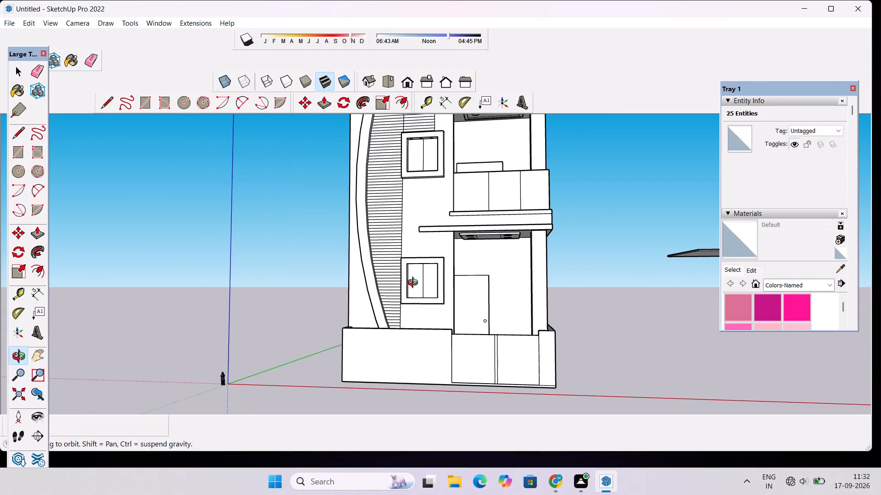
scroll(415, 257, "up", 9)
scroll(429, 330, "up", 5)
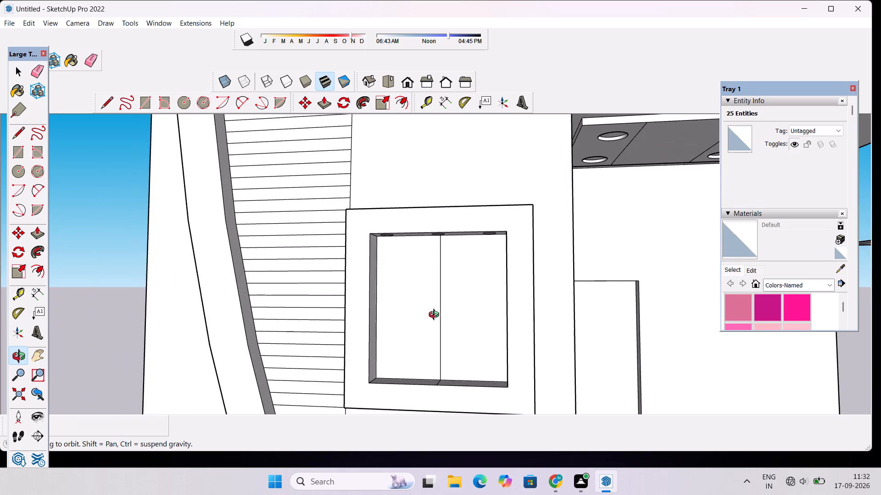
scroll(439, 312, "up", 6)
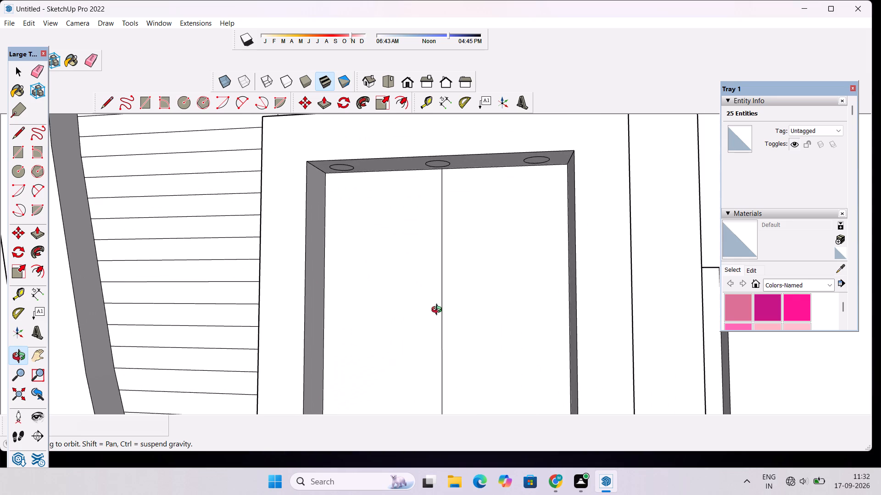
key("t")
left_click(443, 291)
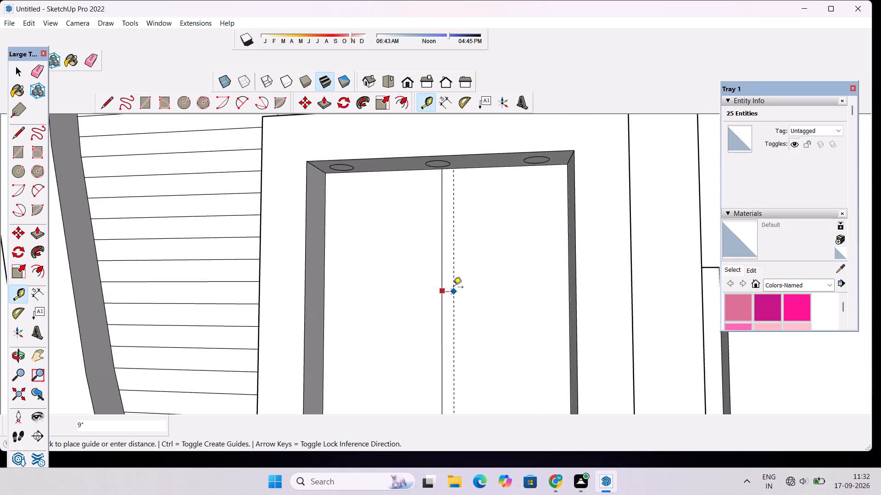
left_click(453, 288)
Draw a vertical line along the guide on the upper window's pane, from the bottom to the top of the recess.
scroll(461, 301, "down", 18)
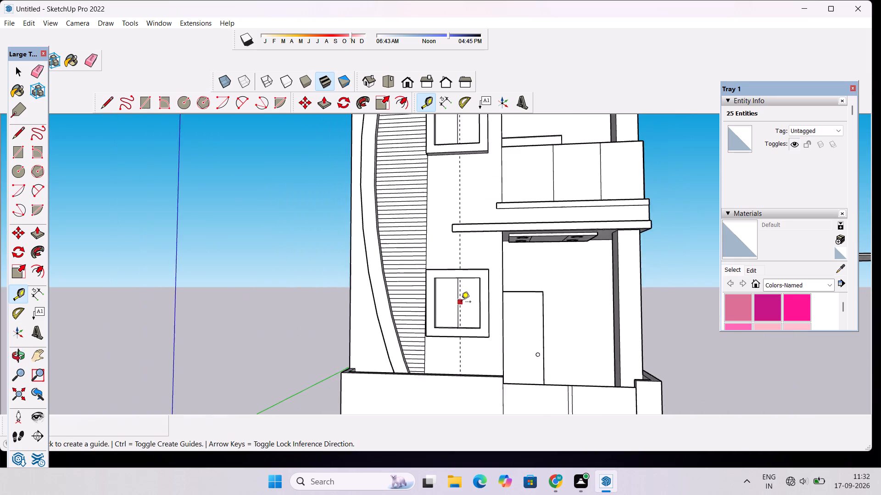
scroll(461, 302, "down", 3)
scroll(452, 171, "up", 7)
key("l")
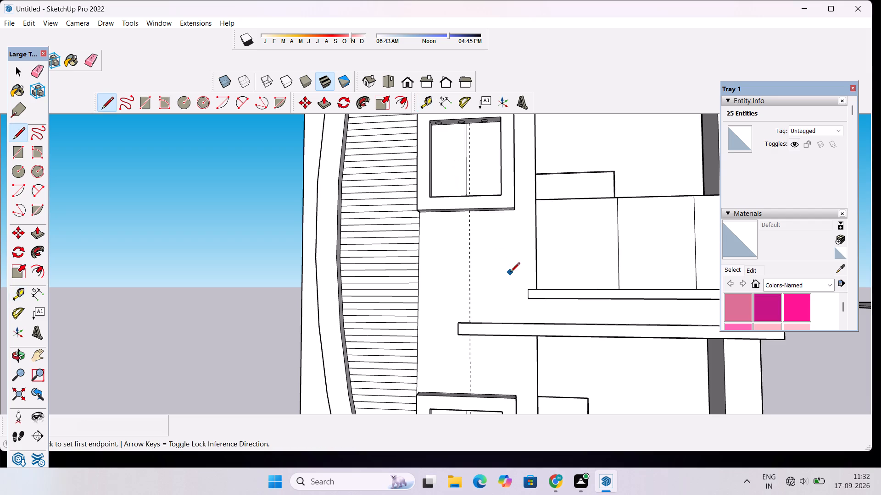
scroll(463, 180, "up", 10)
scroll(468, 193, "up", 15)
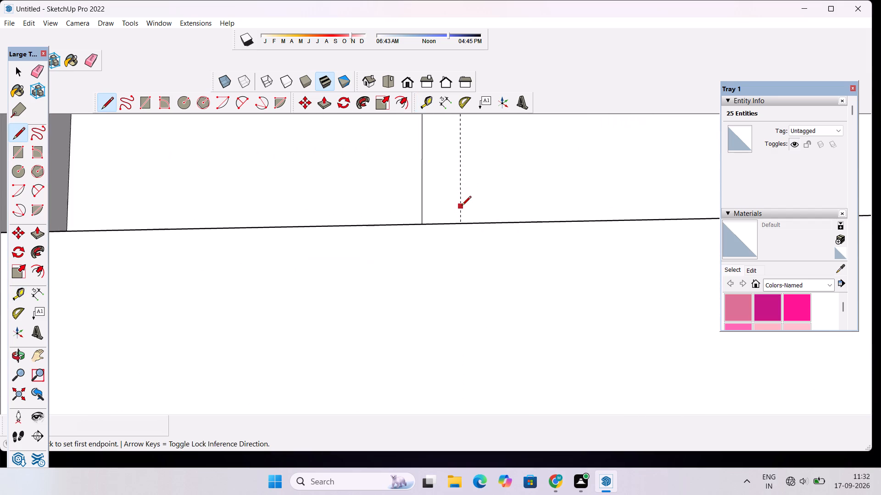
scroll(462, 206, "up", 8)
key("o")
left_click_drag(465, 235, 467, 253)
scroll(467, 253, "down", 17)
left_click_drag(464, 227, 443, 341, "shift")
scroll(436, 325, "down", 10, "shift")
left_click_drag(433, 308, 433, 316, "shift")
key("l")
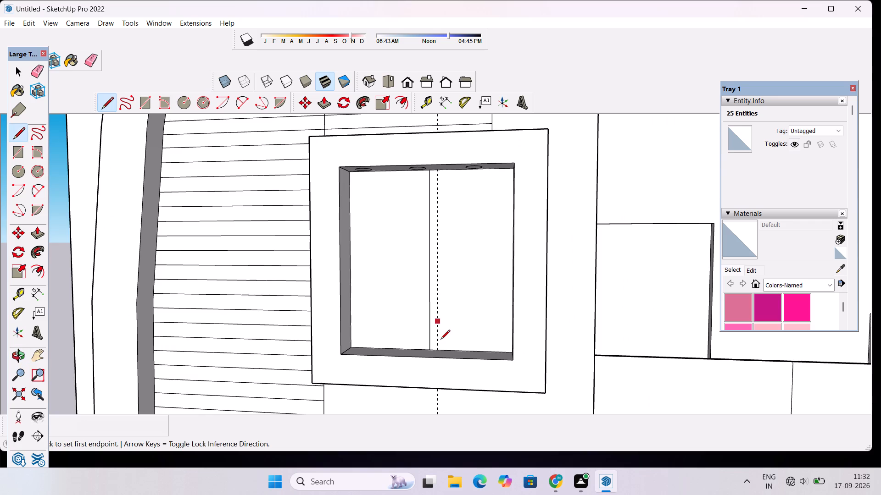
scroll(441, 342, "up", 4)
left_click(435, 354)
scroll(435, 307, "down", 5)
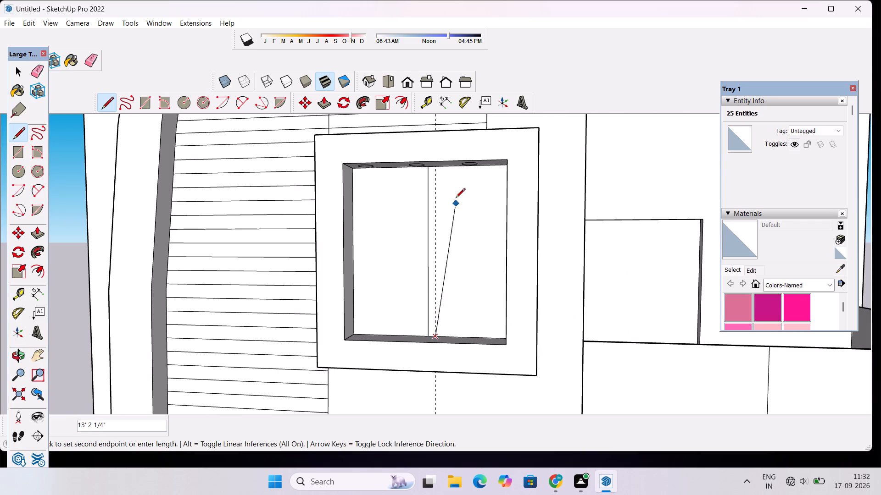
scroll(440, 165, "up", 5)
left_click(430, 168)
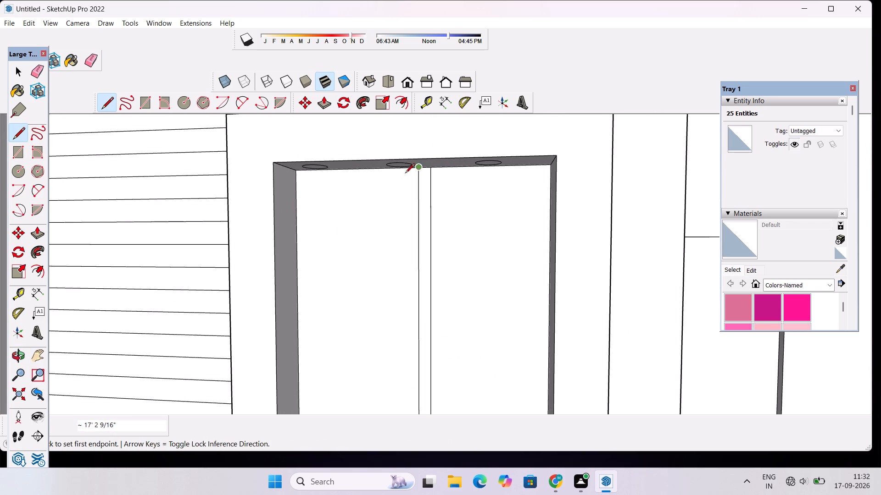
Draw a matching full-height vertical line along the guide on the ground-floor window's pane.
scroll(396, 163, "down", 20)
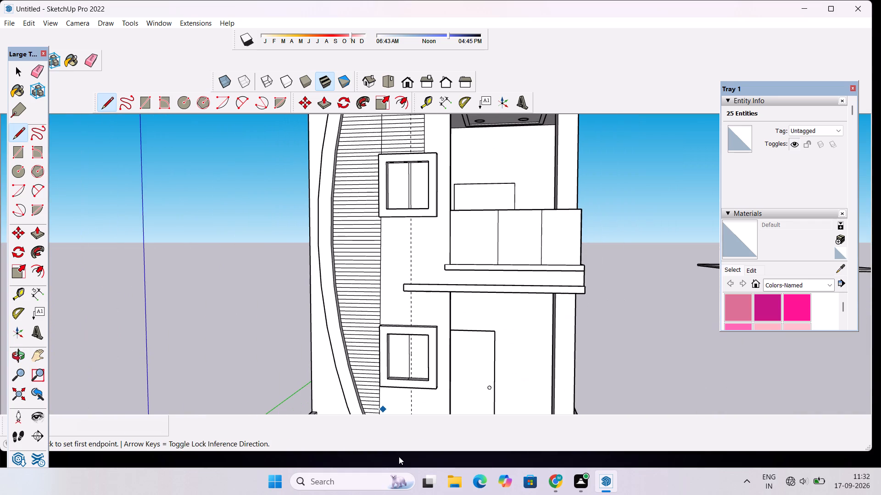
scroll(413, 370, "up", 12)
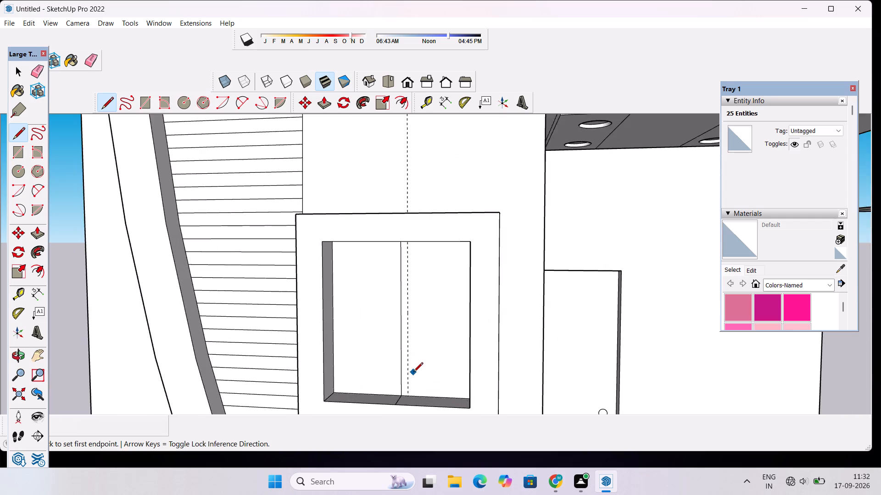
scroll(413, 373, "up", 3)
left_click(407, 402)
scroll(404, 341, "down", 3)
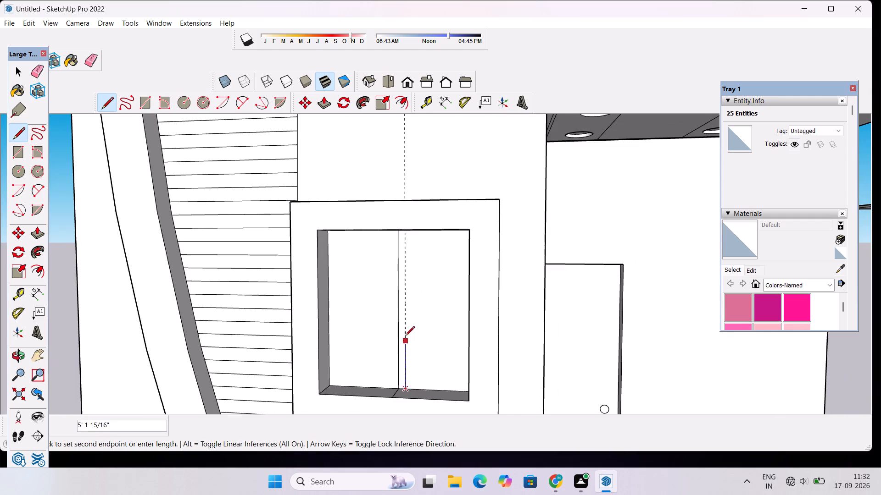
scroll(401, 302, "up", 3)
scroll(405, 226, "up", 7)
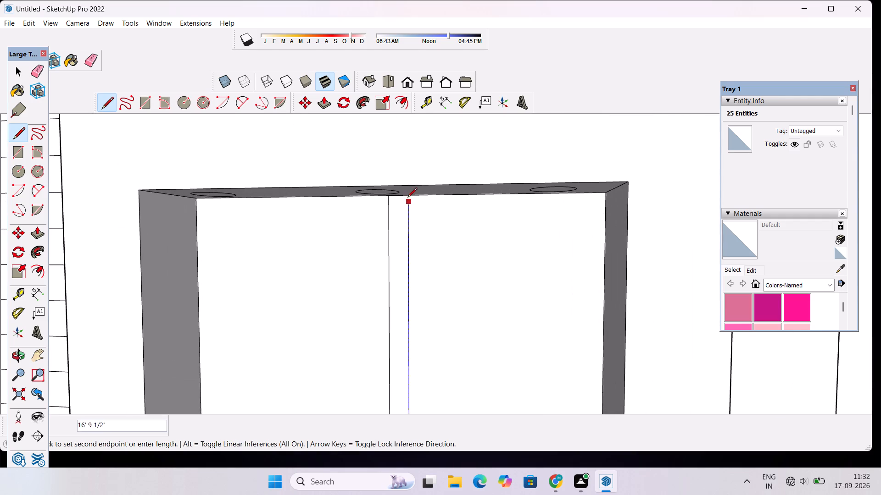
left_click(408, 196)
key("space")
Erase the stray line across the ground-floor window's sill and the vertical guide.
type("o")
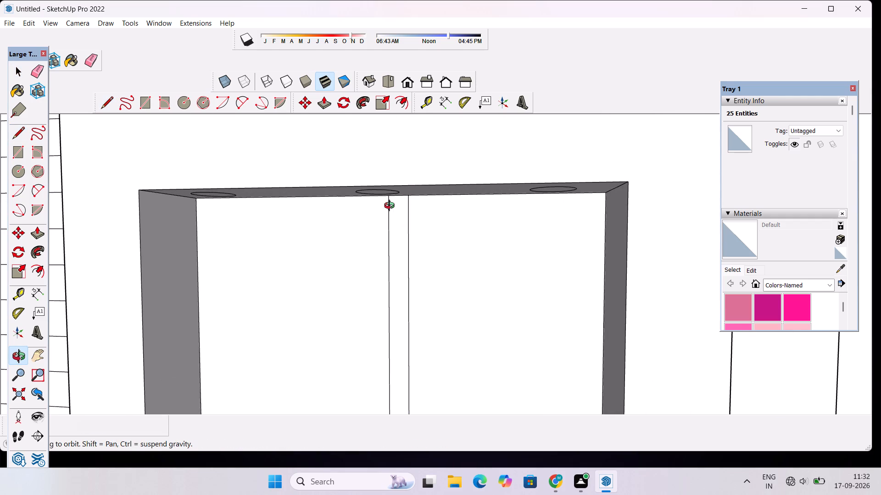
left_click_drag(391, 207, 388, 233)
scroll(388, 233, "down", 9)
left_click_drag(399, 282, 402, 341)
scroll(397, 355, "down", 3)
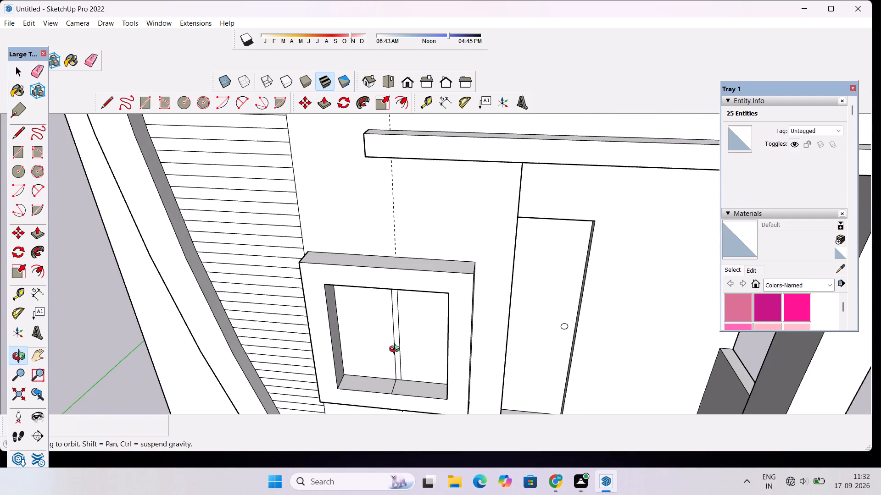
scroll(396, 350, "down", 12)
scroll(395, 380, "up", 5)
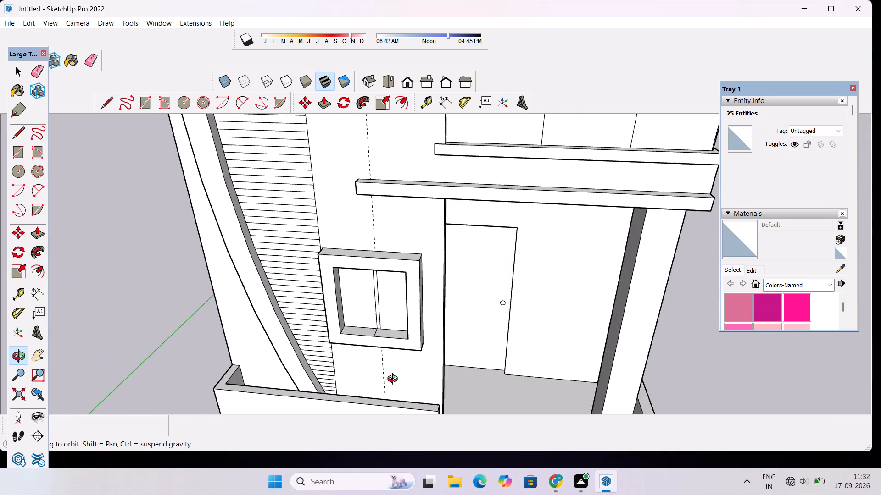
scroll(389, 350, "up", 10)
key("e")
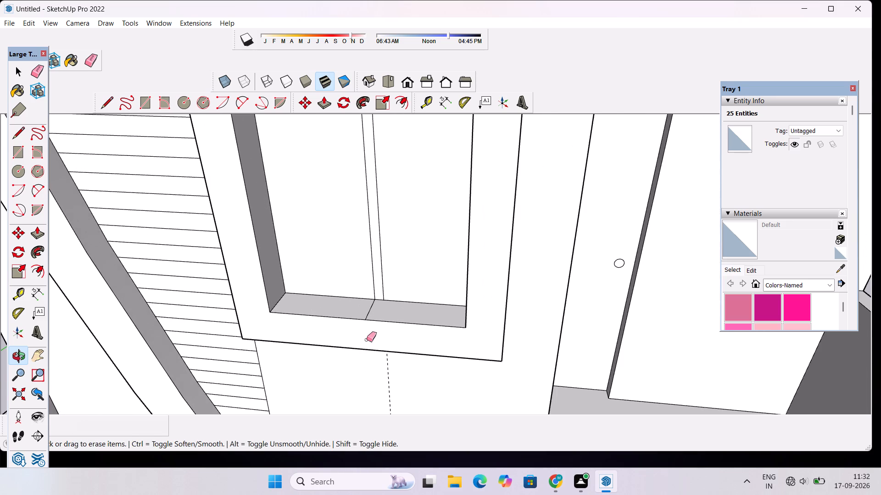
left_click(368, 311)
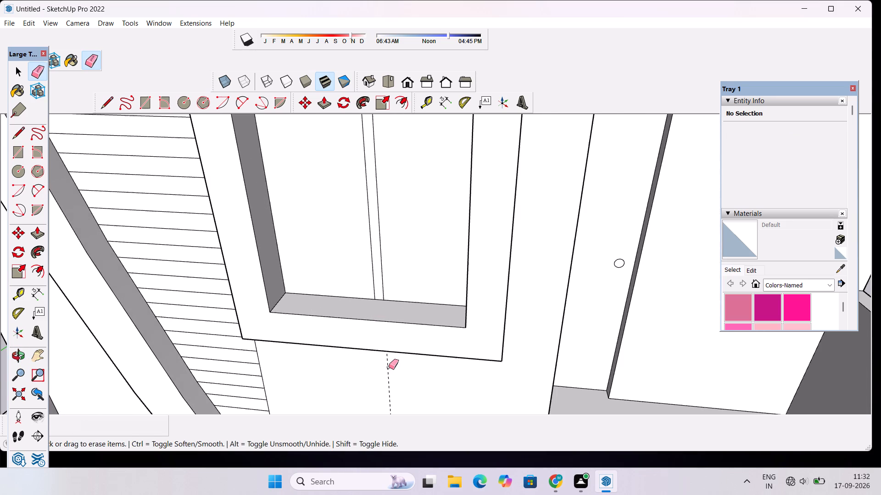
left_click(389, 367)
Erase the horizontal cladding lines crossing the outer side face of the ground-floor window frame, keeping the face and its border edges.
key("o")
left_click_drag(376, 413, 378, 353)
scroll(381, 342, "down", 7)
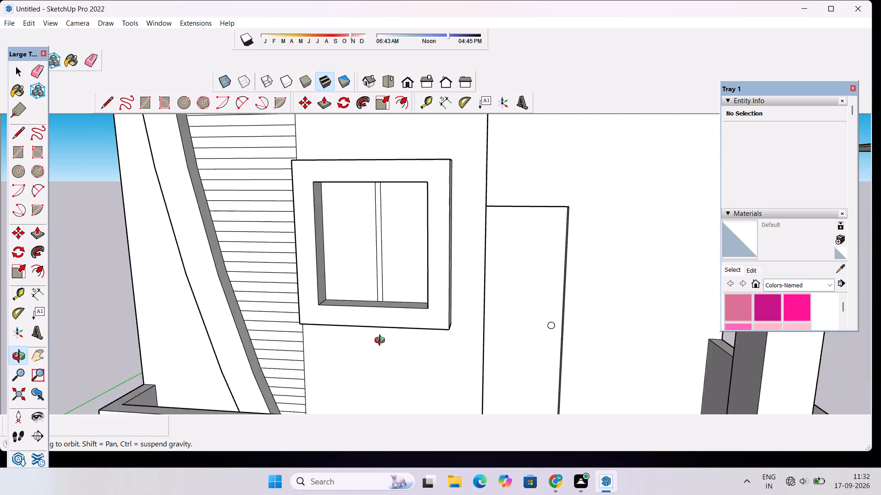
scroll(382, 341, "down", 3)
left_click_drag(360, 350, 399, 333)
scroll(396, 331, "down", 6)
left_click_drag(372, 324, 448, 313)
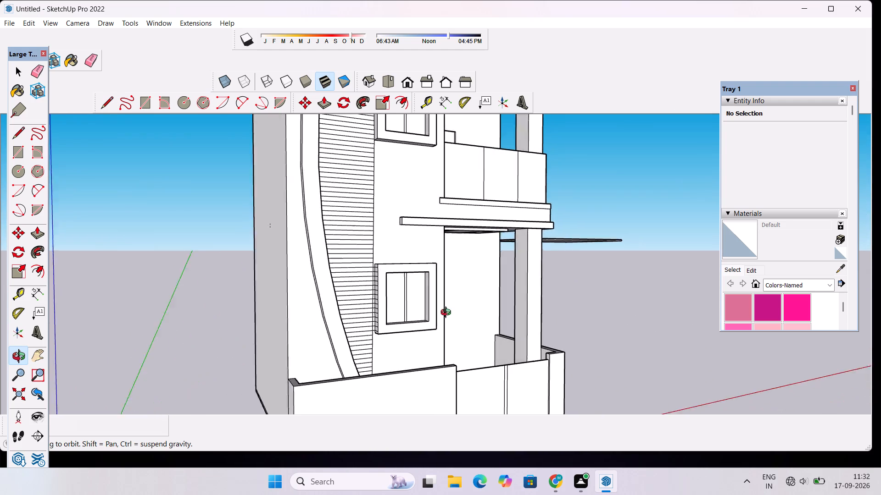
left_click_drag(448, 313, 495, 313)
scroll(408, 299, "up", 11)
left_click_drag(377, 293, 412, 303)
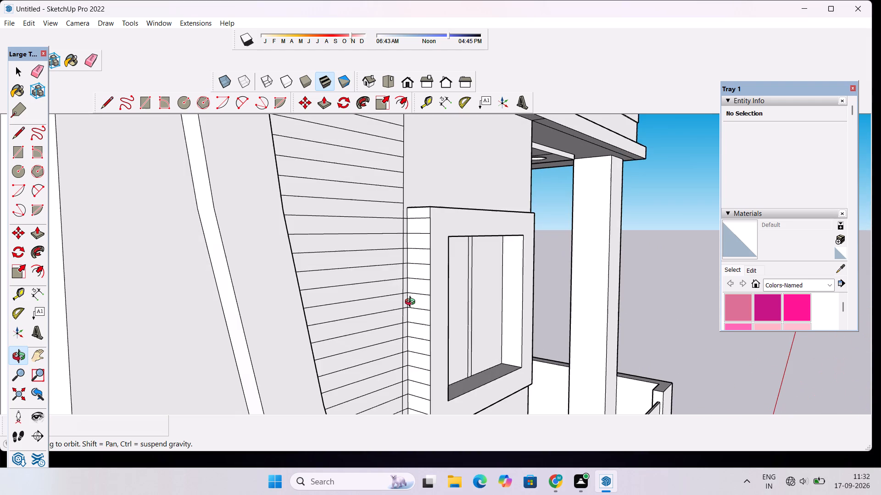
scroll(412, 303, "up", 3)
key("e")
left_click_drag(424, 185, 422, 215)
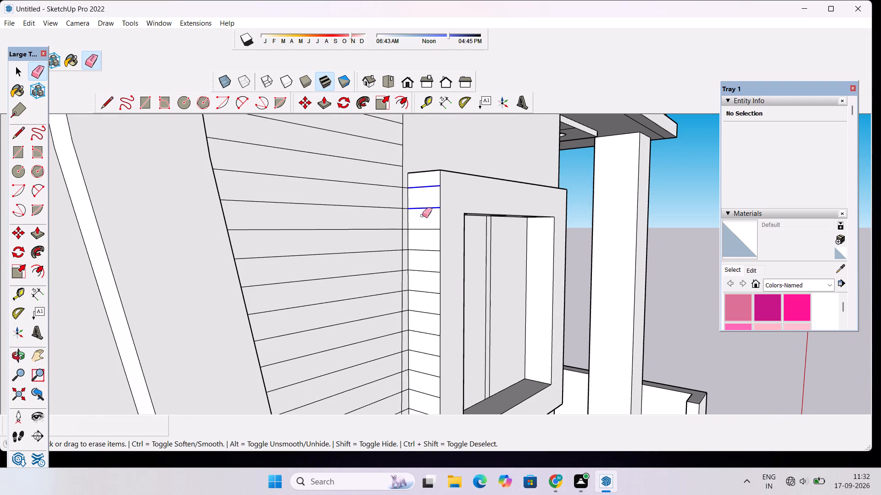
left_click_drag(422, 215, 424, 250)
left_click_drag(416, 217, 413, 404)
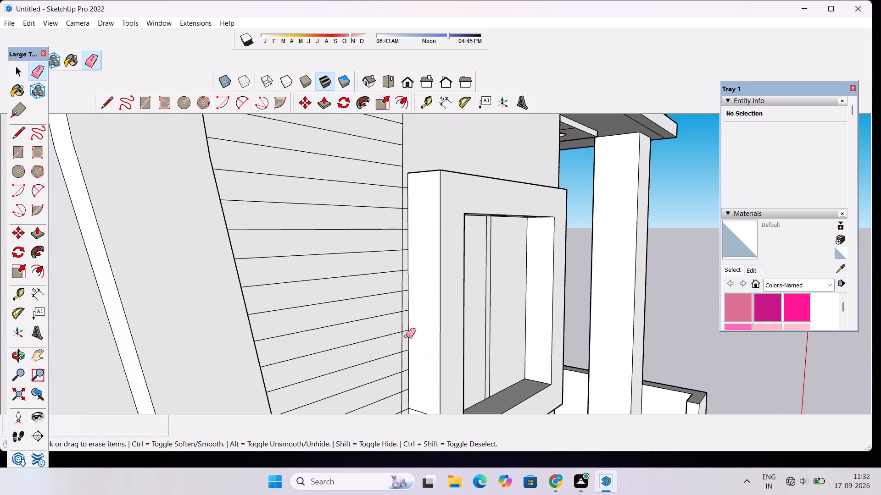
scroll(399, 209, "down", 5)
left_click_drag(414, 331, 417, 367)
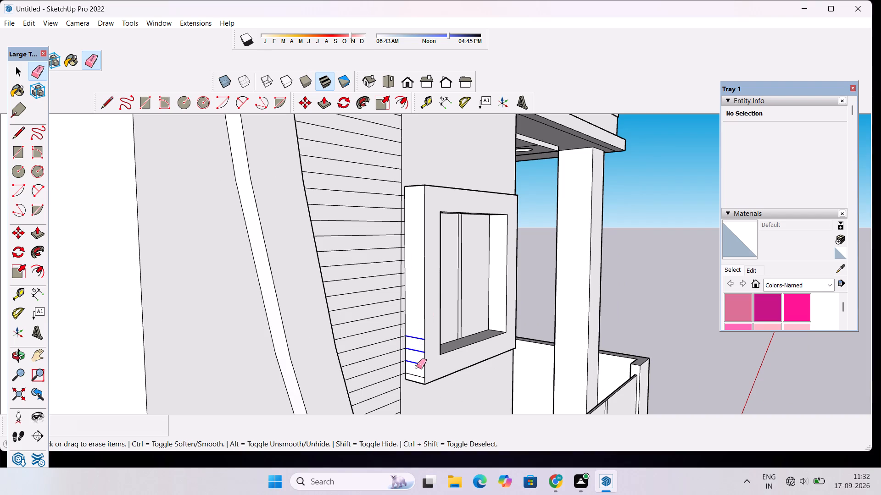
left_click_drag(417, 367, 418, 375)
left_click(412, 382)
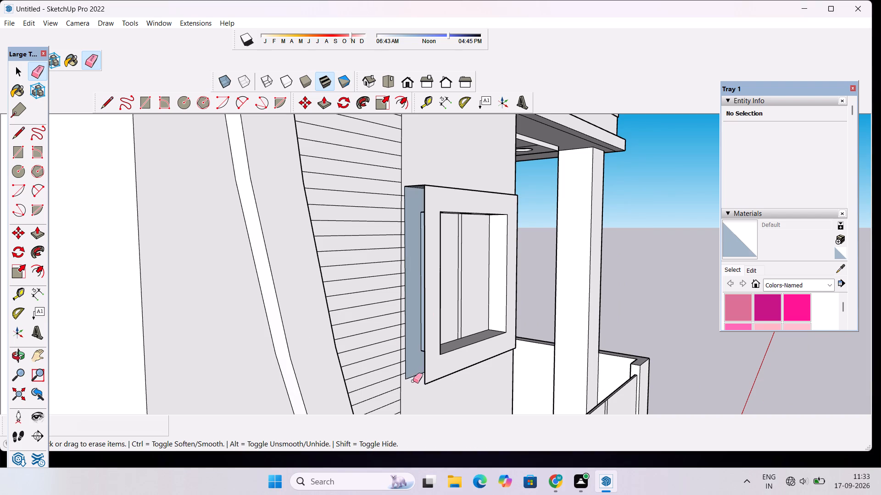
key("ctrl+z")
Erase the short vertical edge segments between the cladding lines beside the upper part of the ground-floor window frame, keeping the horizontal lines.
scroll(424, 257, "up", 5)
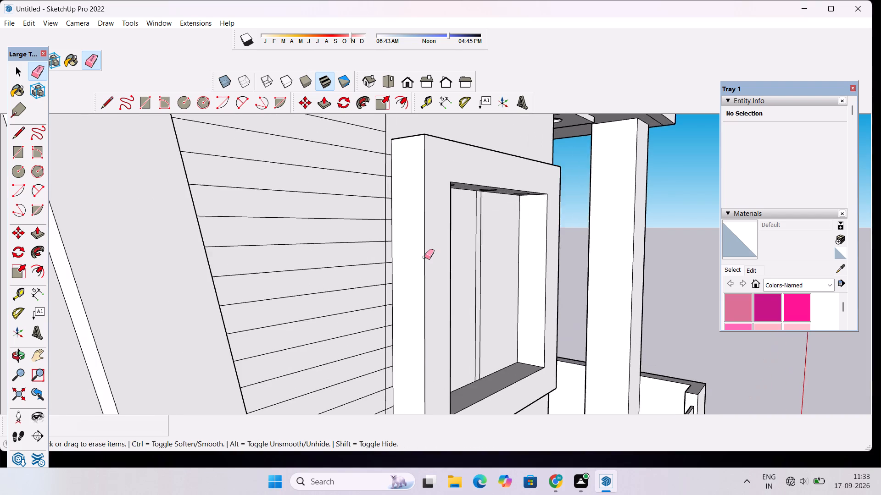
scroll(423, 252, "up", 4)
left_click(367, 219)
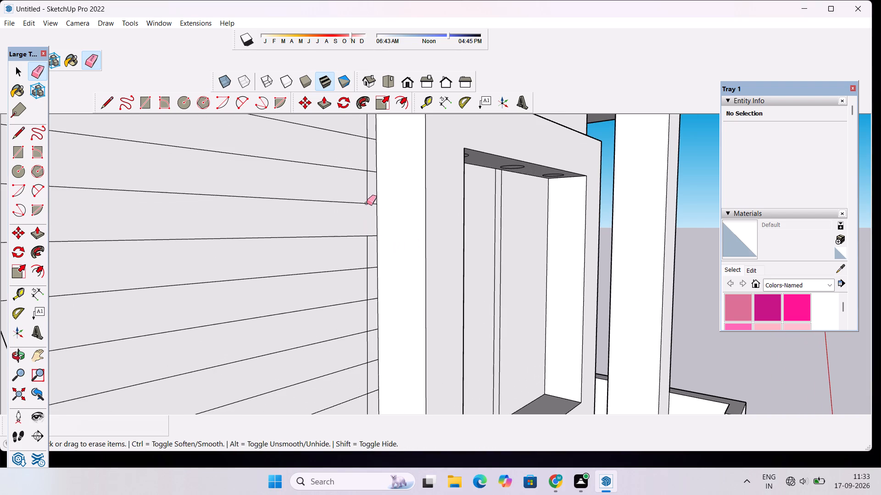
left_click(367, 194)
left_click(366, 158)
left_click_drag(373, 248, 364, 259)
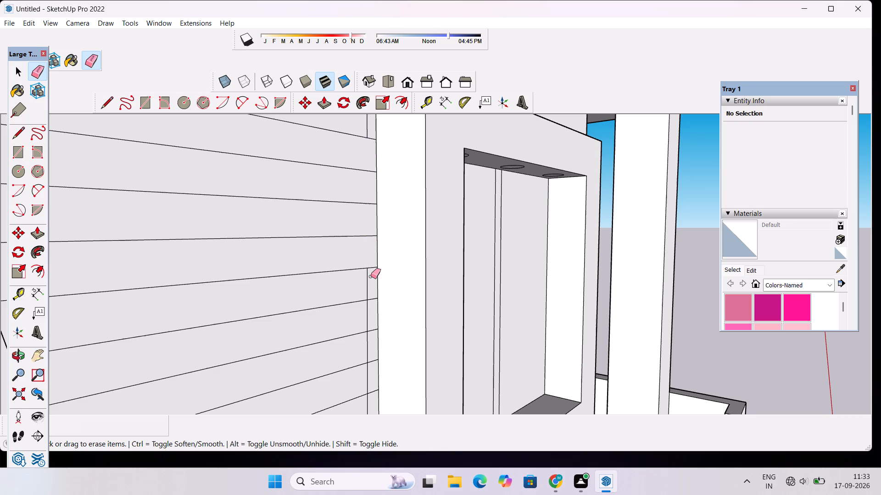
left_click_drag(371, 278, 363, 296)
left_click_drag(369, 310, 365, 334)
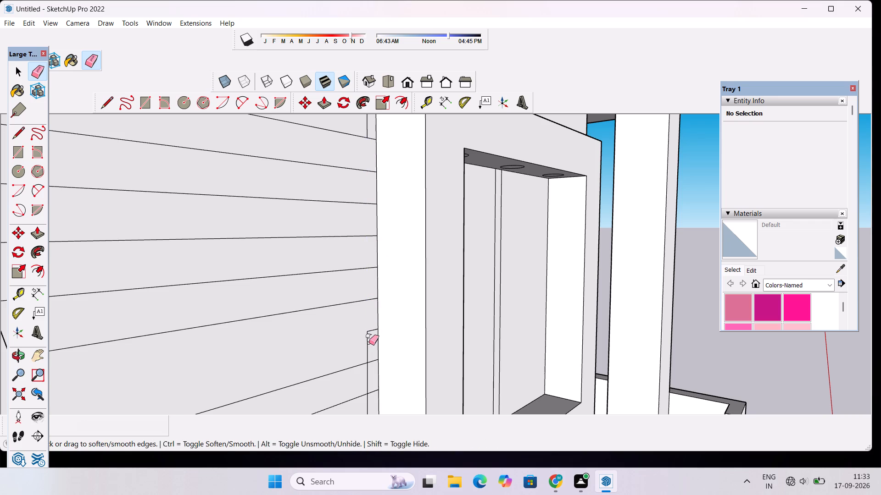
key("ctrl+z")
left_click_drag(369, 343, 364, 349)
left_click_drag(371, 311, 362, 319)
Erase the remaining vertical edge segments along the lower part and top corner of the ground-floor window frame's cladding side.
scroll(324, 250, "down", 6)
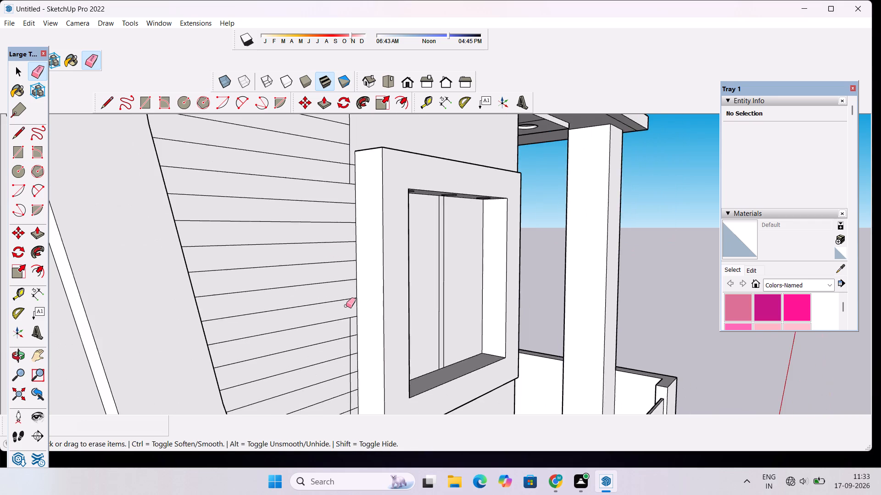
scroll(346, 307, "down", 7)
scroll(352, 373, "up", 4)
left_click_drag(350, 356, 337, 361)
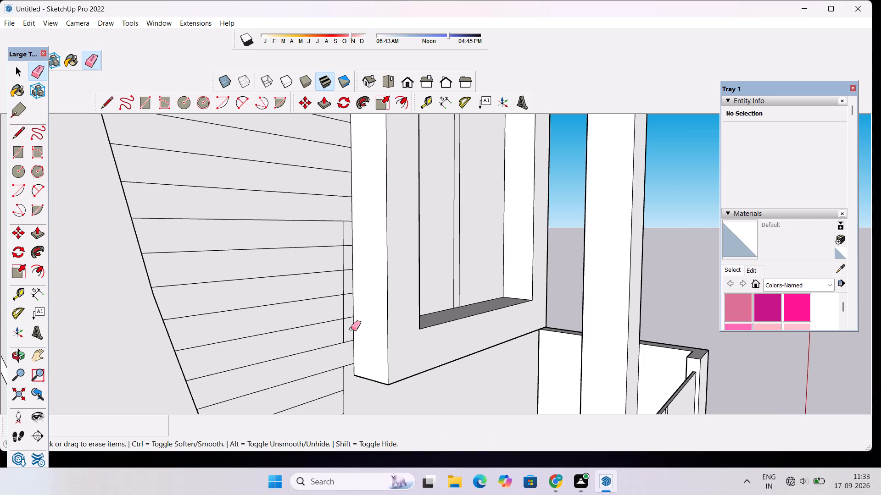
left_click(339, 332)
left_click(341, 308)
left_click(343, 287)
left_click(343, 262)
left_click(343, 235)
left_click_drag(344, 301, 344, 313)
left_click_drag(345, 325, 341, 334)
scroll(310, 283, "down", 2)
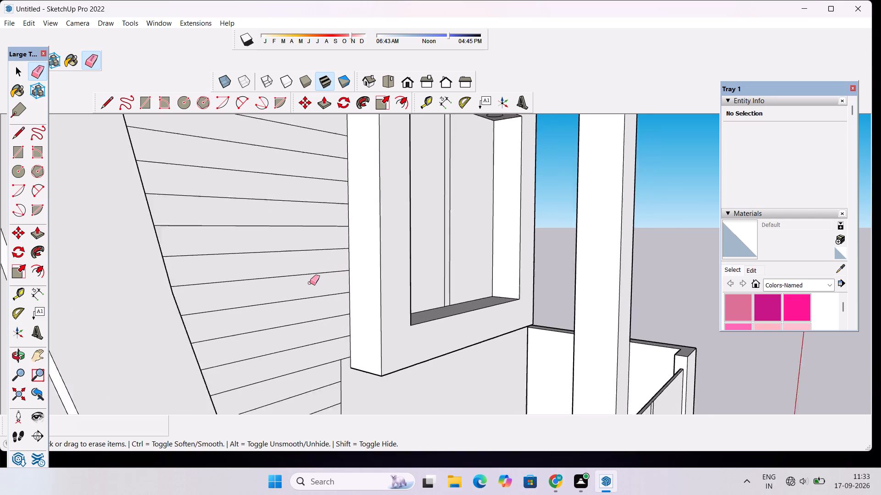
scroll(310, 283, "down", 7)
scroll(326, 170, "up", 8)
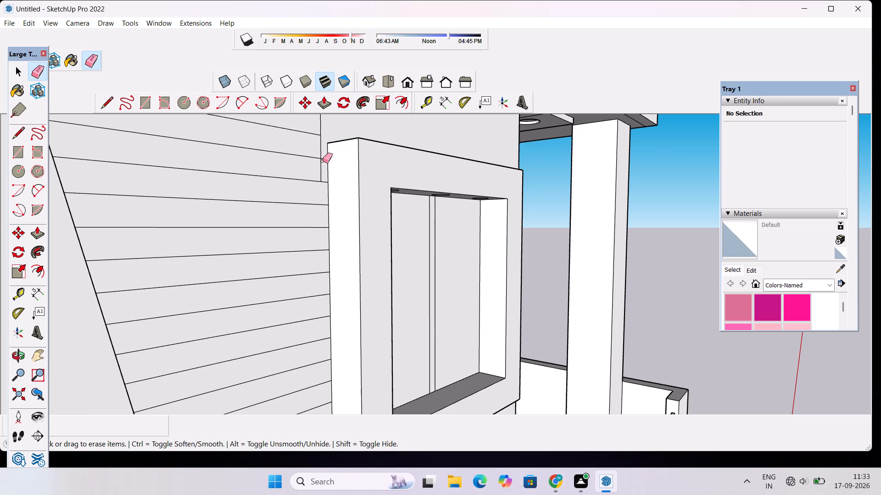
left_click_drag(322, 163, 319, 170)
Examine the facade's cladding edge, windows and projecting slabs from the front and close up.
key("o")
left_click_drag(394, 222, 287, 241)
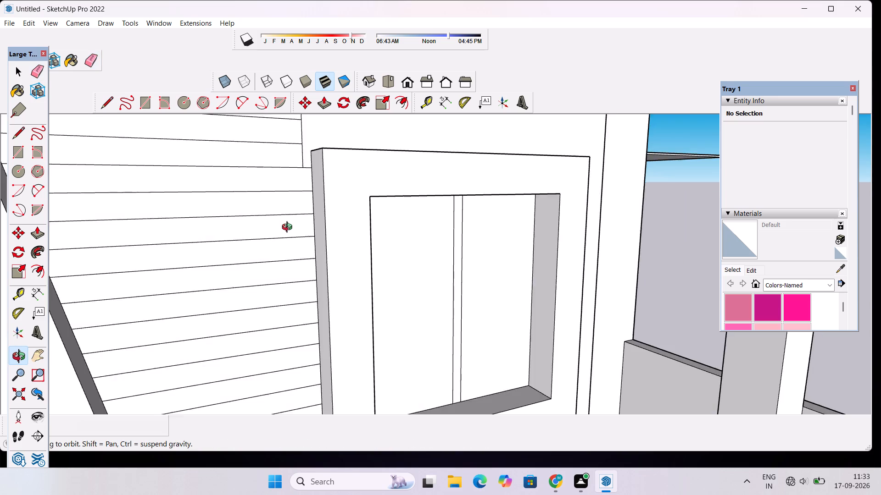
scroll(289, 228, "down", 20)
scroll(289, 228, "down", 3)
left_click_drag(383, 267, 319, 280)
scroll(317, 280, "down", 5)
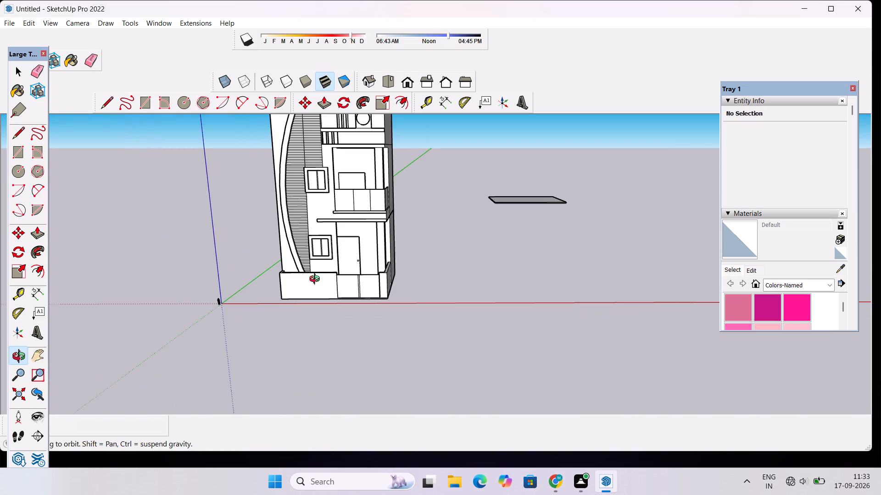
left_click_drag(299, 247, 302, 189)
scroll(302, 200, "up", 8)
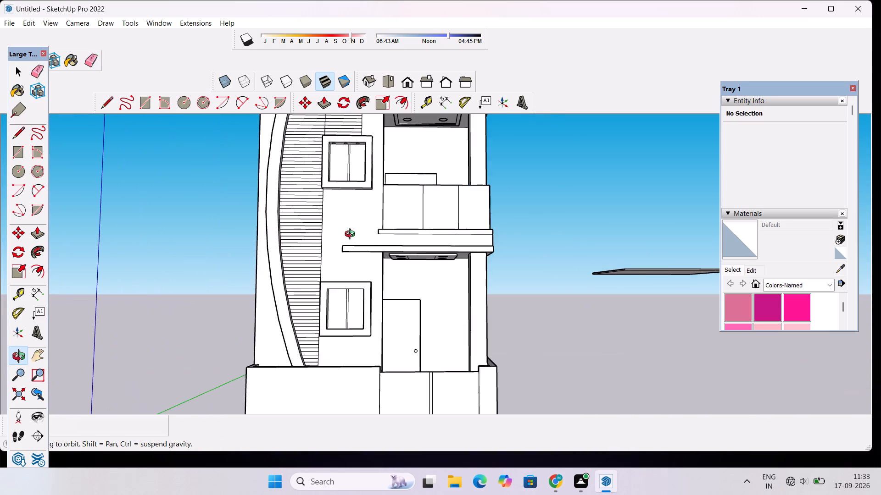
scroll(352, 235, "up", 10)
scroll(274, 214, "up", 5)
left_click_drag(273, 219, 392, 280)
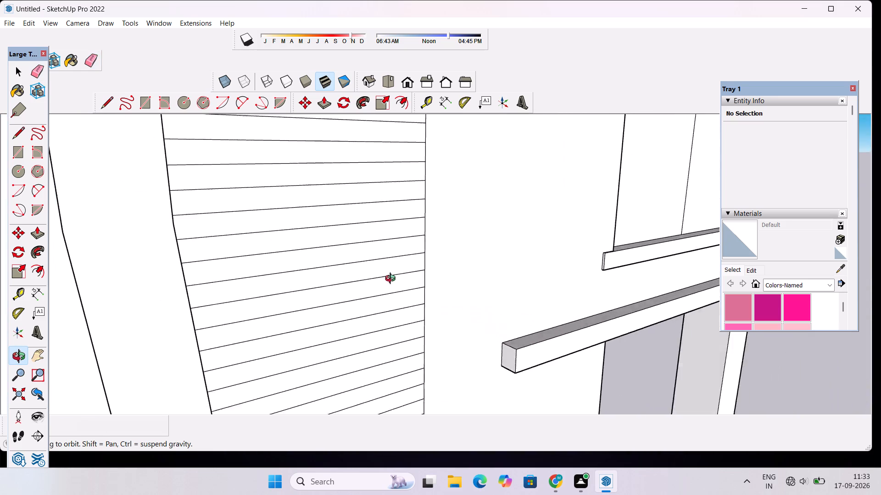
left_click_drag(392, 280, 279, 222)
scroll(266, 192, "down", 13)
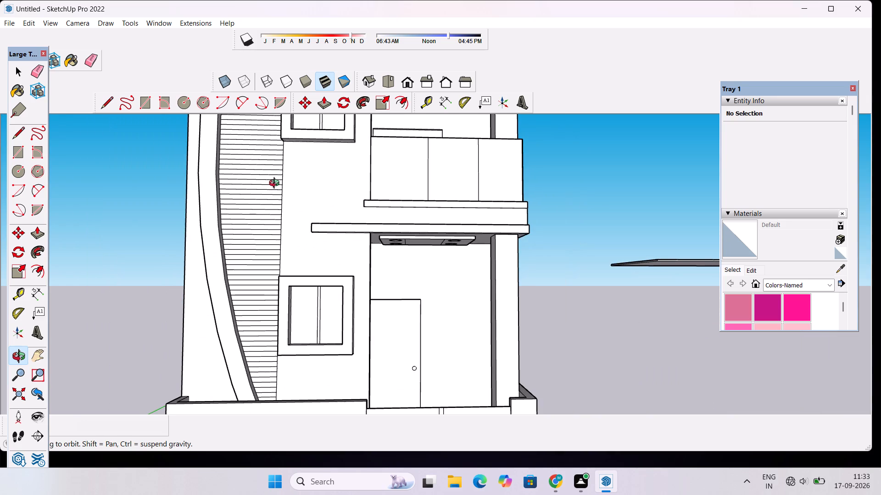
scroll(276, 184, "down", 8)
Draw a circle of 7" radius on the underside of the projecting slab above the ground-floor window, near its free end.
left_click_drag(305, 209, 325, 121)
scroll(309, 242, "up", 6)
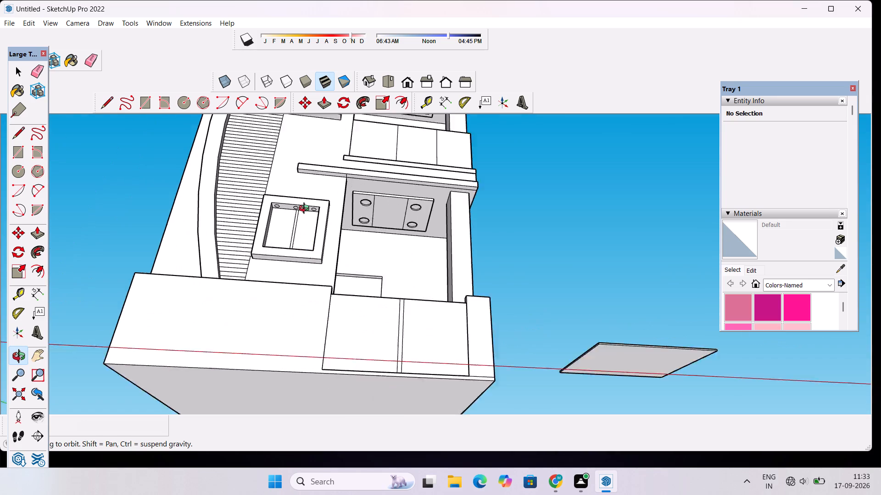
scroll(306, 209, "up", 3)
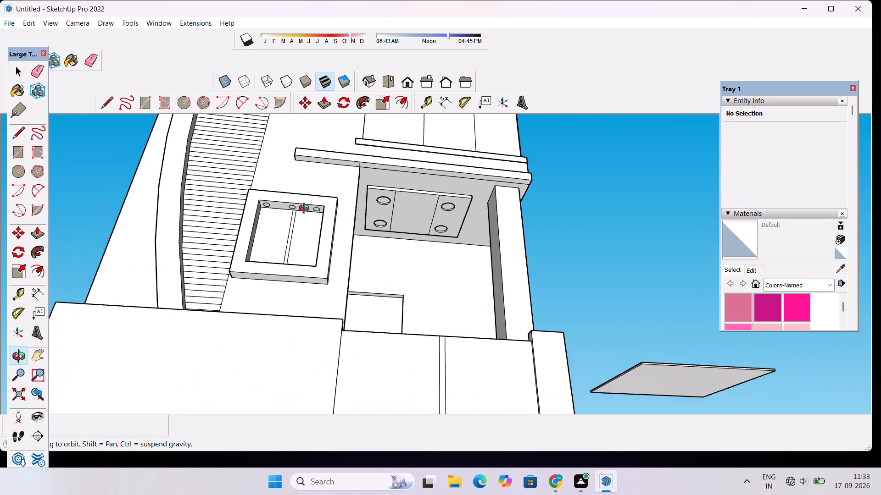
scroll(306, 209, "up", 5)
scroll(346, 162, "up", 3)
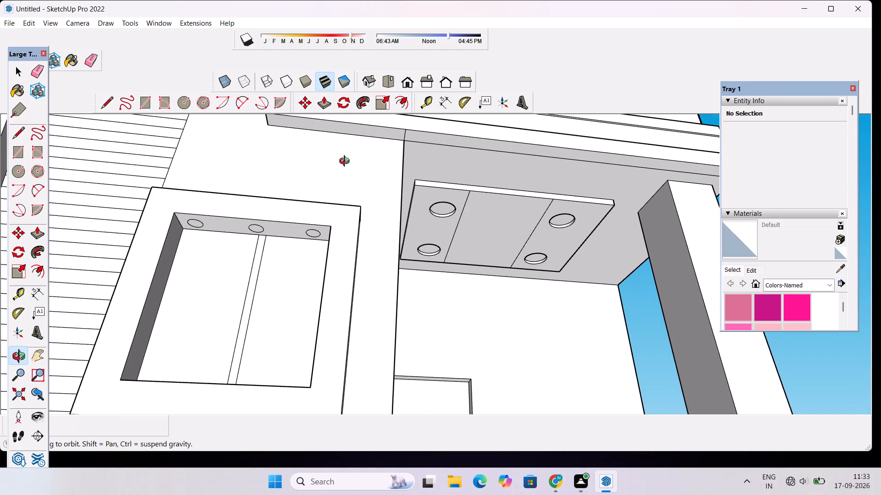
left_click_drag(344, 170, 342, 214, "shift")
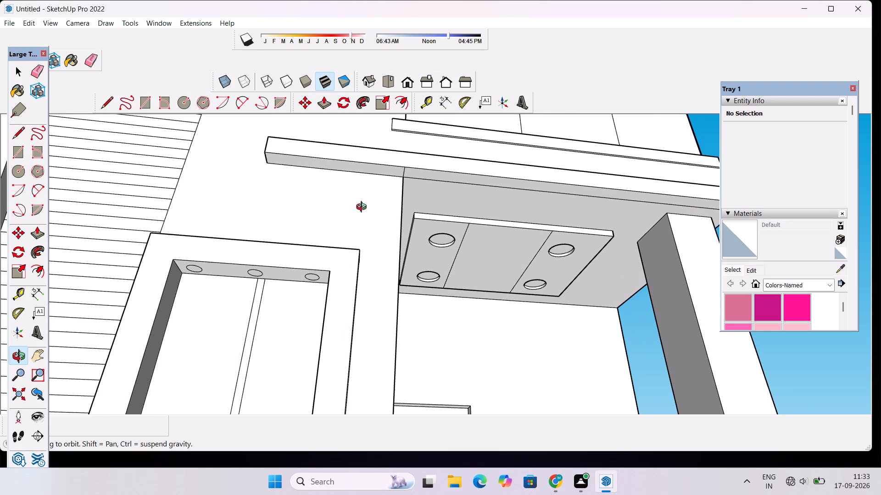
left_click_drag(363, 208, 338, 189)
scroll(315, 186, "up", 5)
left_click_drag(318, 195, 312, 153)
left_click_drag(299, 188, 333, 259, "shift")
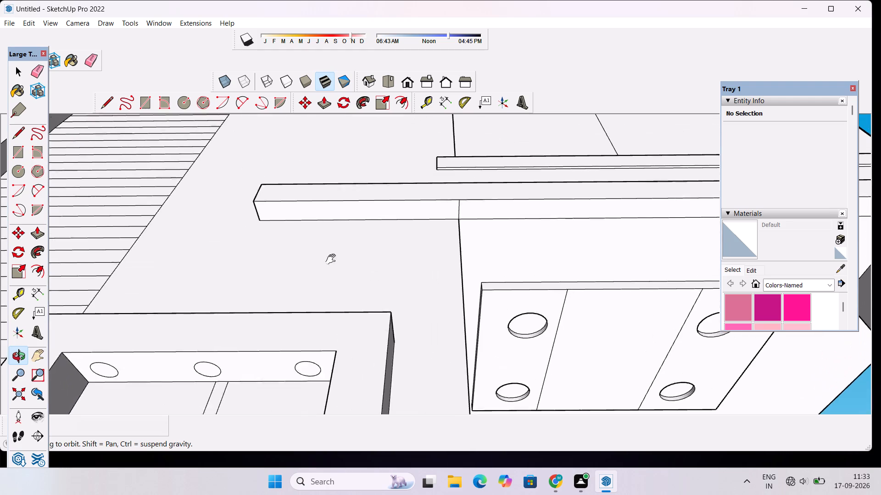
left_click_drag(333, 259, 334, 261, "shift")
scroll(352, 244, "up", 4)
left_click_drag(352, 244, 361, 206)
left_click_drag(357, 205, 340, 268, "shift")
scroll(339, 268, "up", 2)
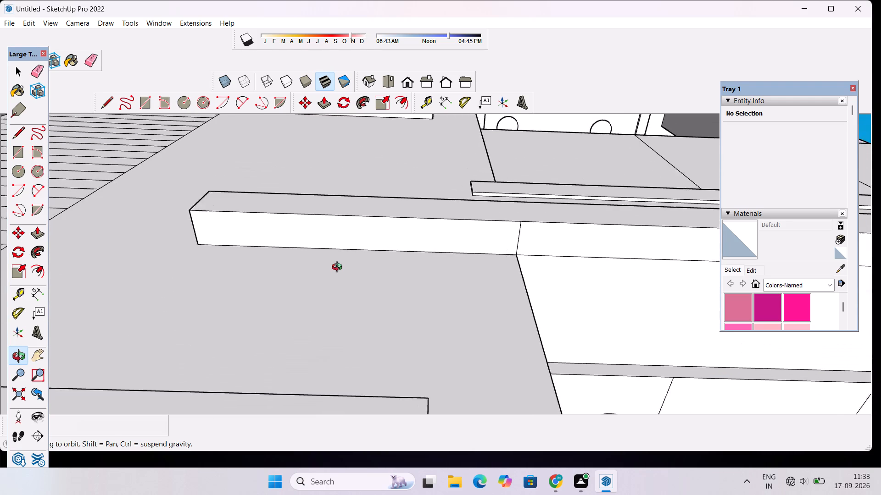
scroll(339, 268, "up", 2)
key("c")
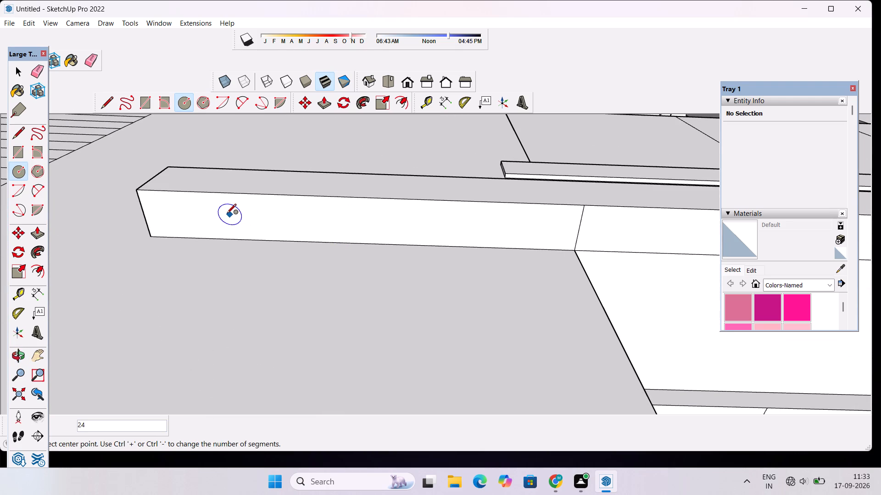
left_click(214, 216)
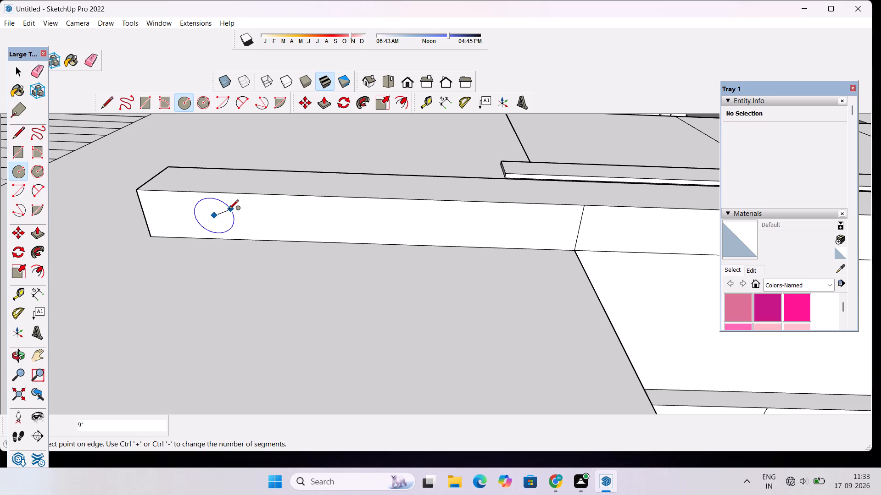
type("7\"")
key("Return")
key("space")
Copy the circle three times along the slab's underside, the first about 3' 10" away and the last about 3' 8" beyond the second.
double_click(219, 213)
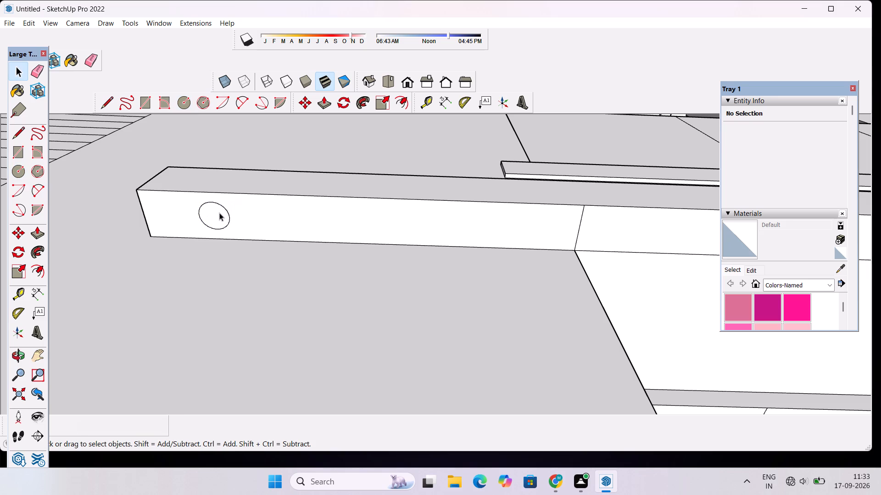
key("m")
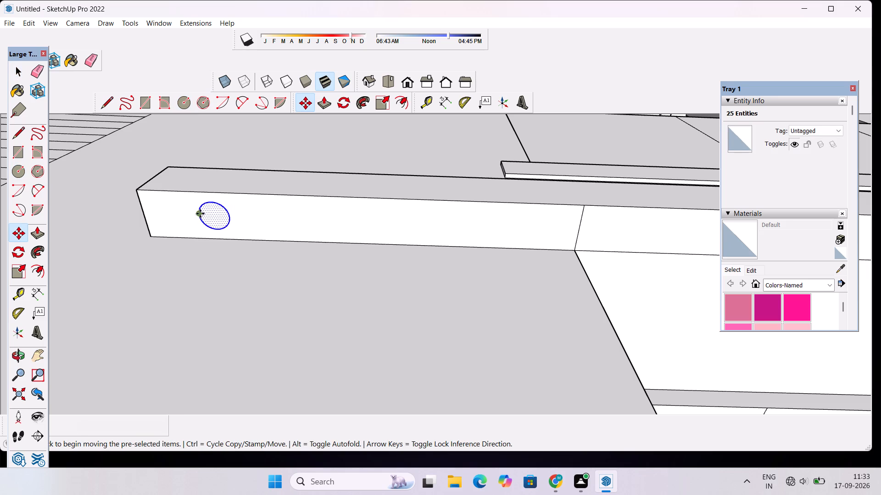
left_click(199, 213)
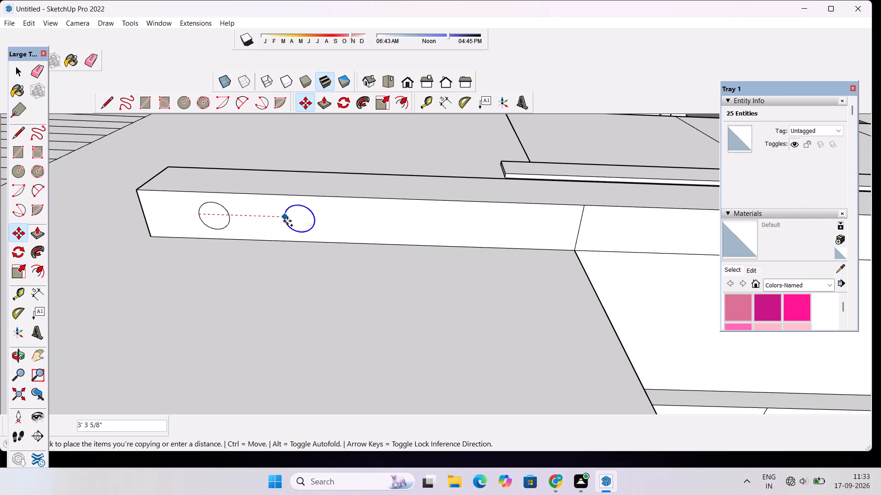
left_click(297, 220)
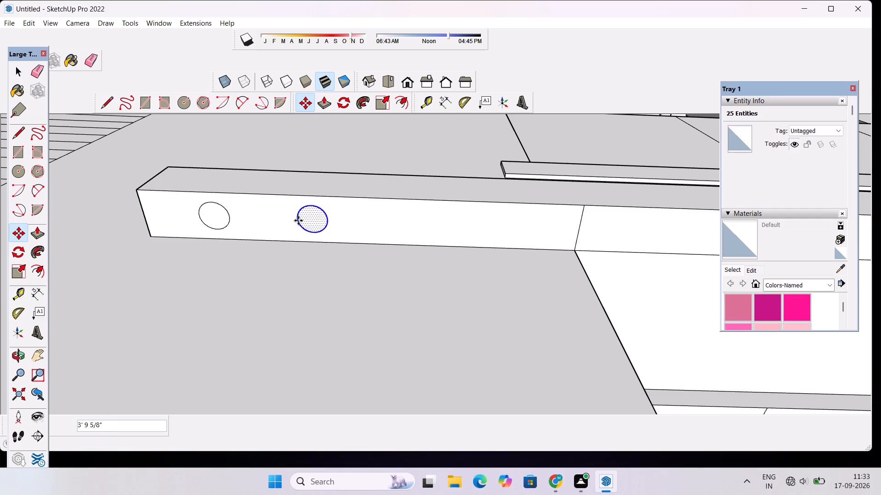
left_click(299, 220)
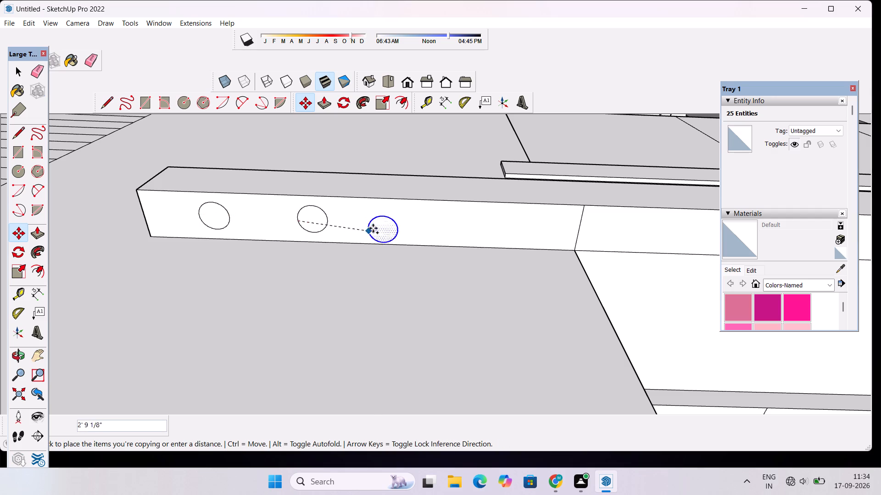
left_click(382, 226)
left_click(383, 222)
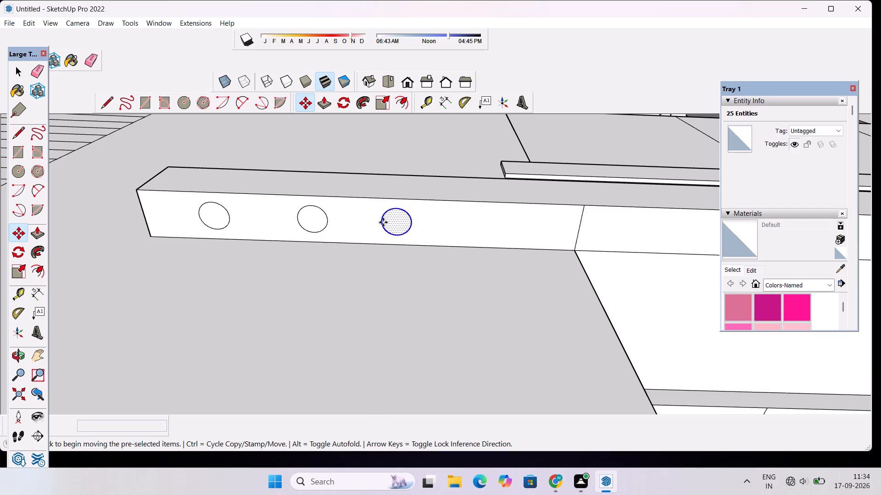
left_click(475, 230)
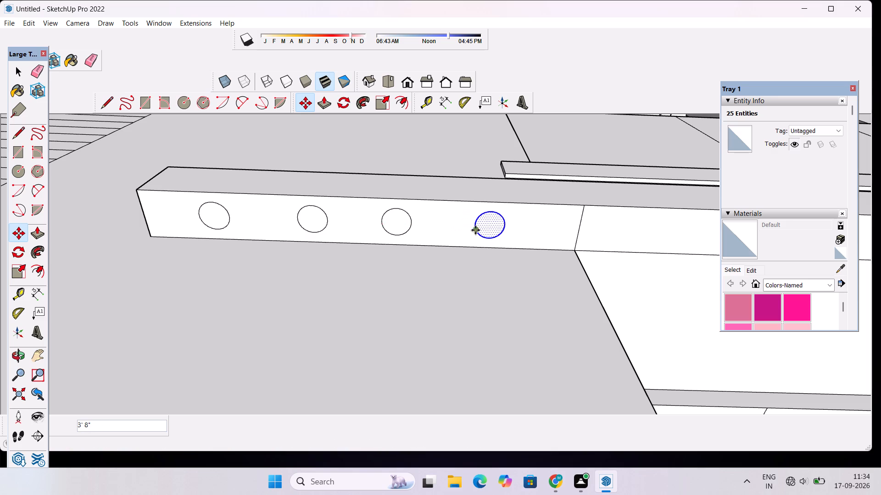
Recess the third circle from the slab's free end by 3" with Push/Pull.
key("space")
left_click(398, 223)
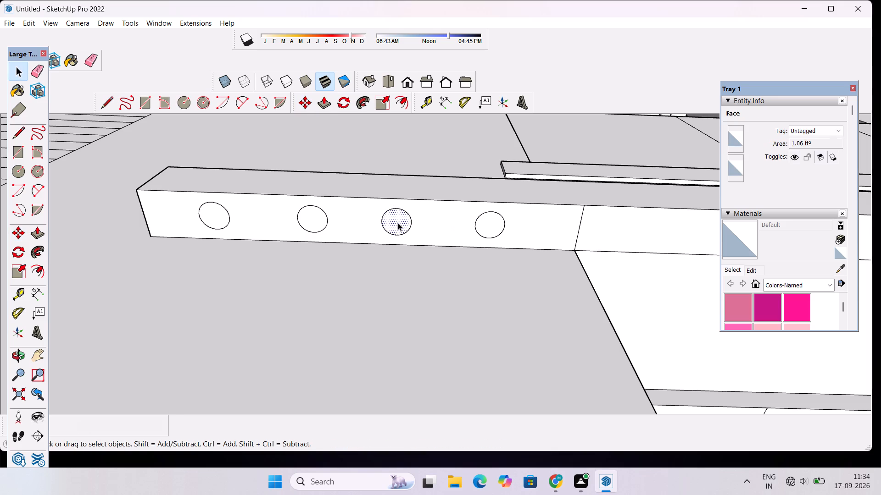
key("p")
left_click(398, 223)
type("3\"")
key("Return")
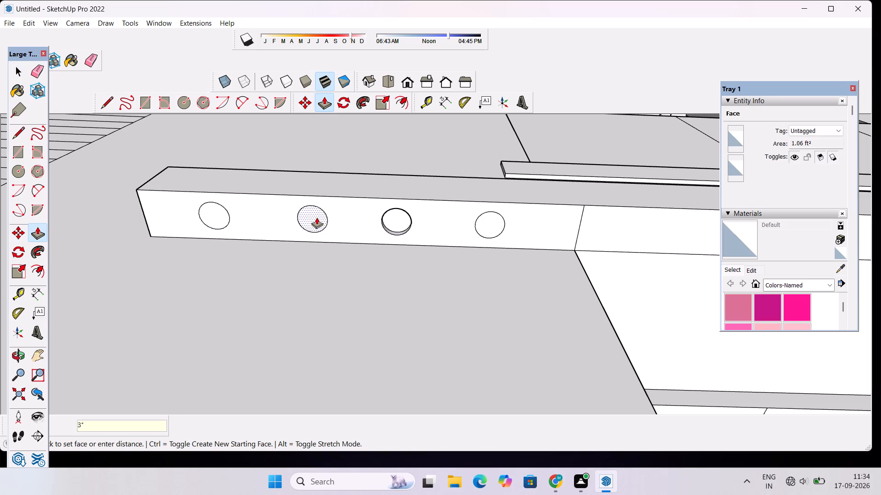
Recess the second circle from the slab's free end by 3" with Push/Pull, matching the existing recess.
left_click(317, 217)
left_click(399, 219)
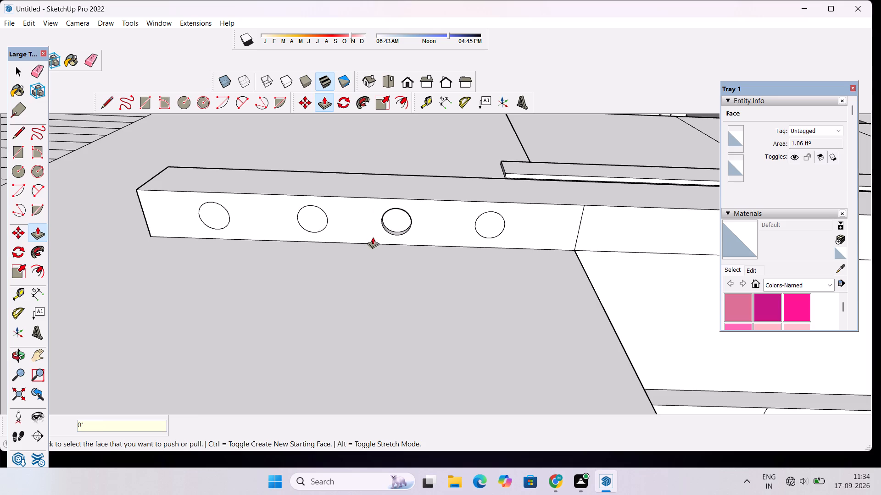
left_click(315, 223)
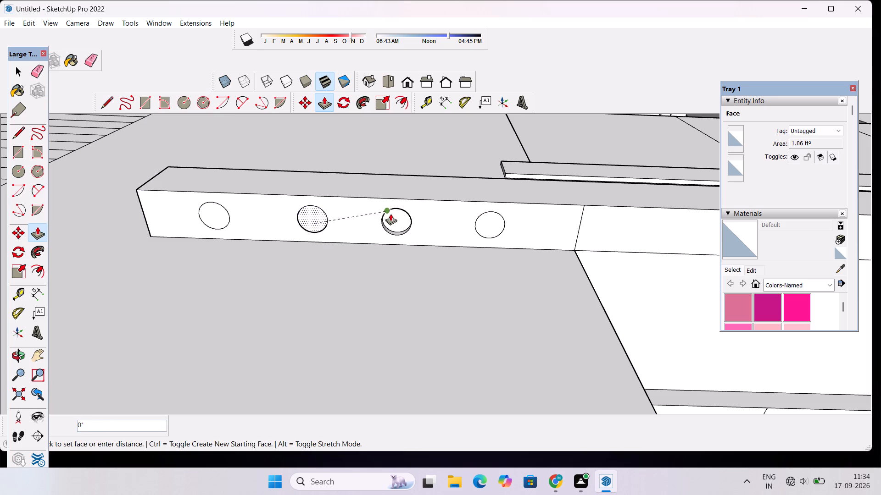
left_click(396, 221)
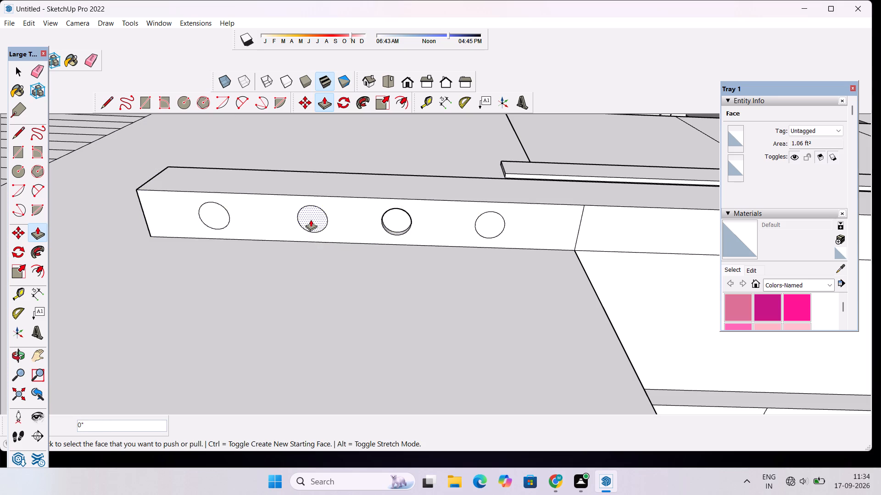
scroll(311, 220, "up", 4)
left_click(311, 219)
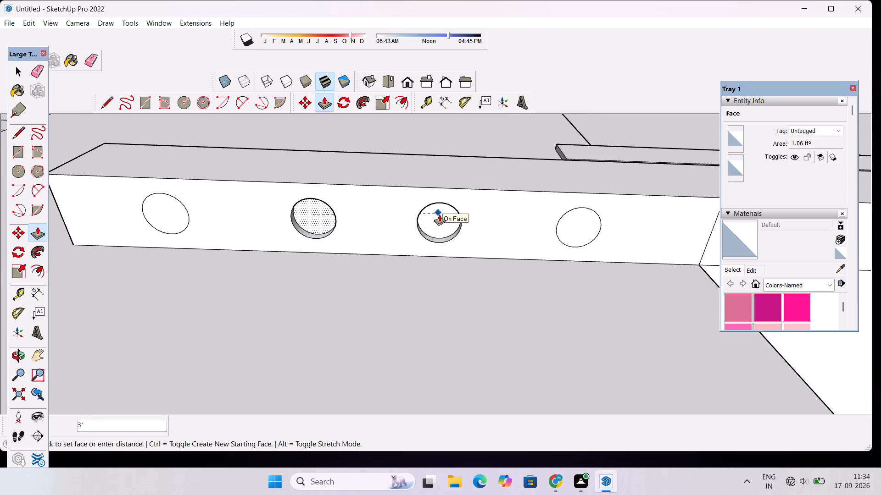
scroll(440, 214, "up", 6)
left_click(440, 214)
scroll(325, 206, "down", 10)
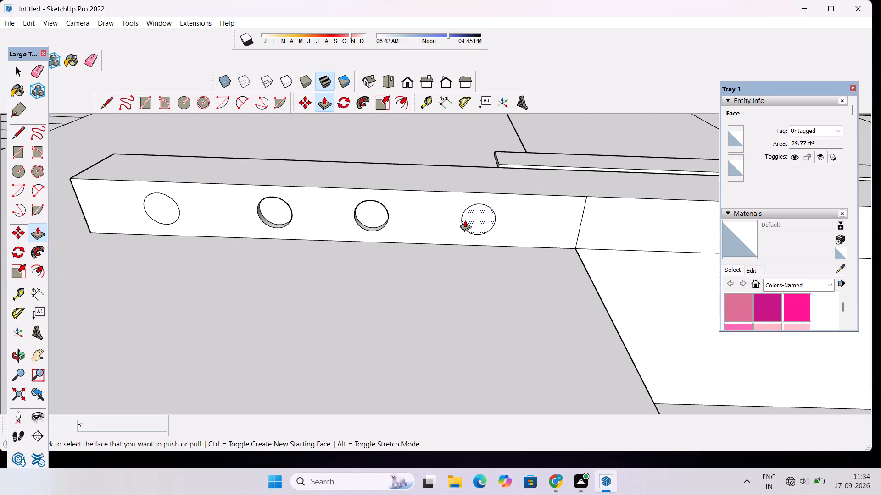
Recess the fourth circle, farthest from the slab's free end, by 3" with Push/Pull to match the neighbouring recesses.
left_click(469, 213)
left_click(365, 212)
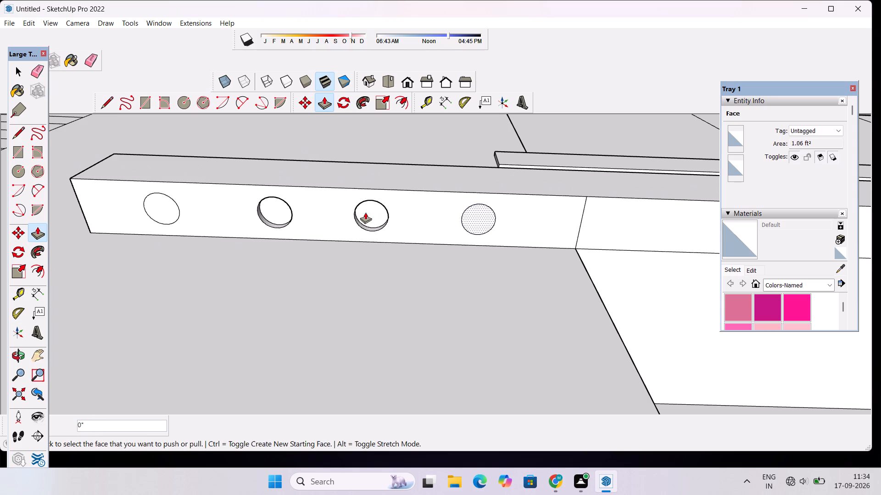
left_click(470, 217)
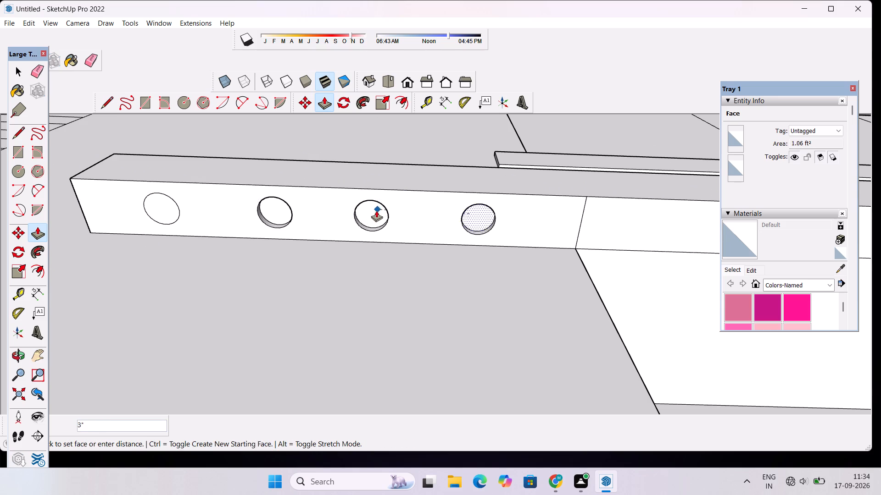
left_click(375, 211)
left_click(468, 215)
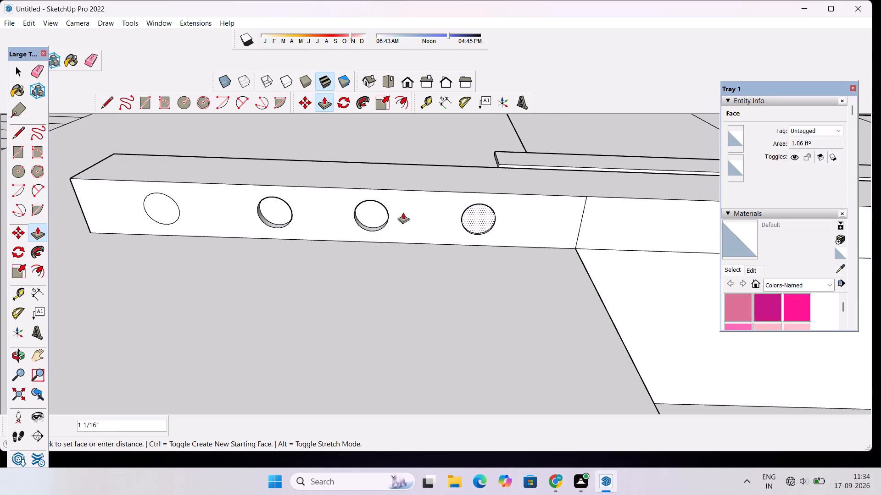
scroll(372, 217, "up", 9)
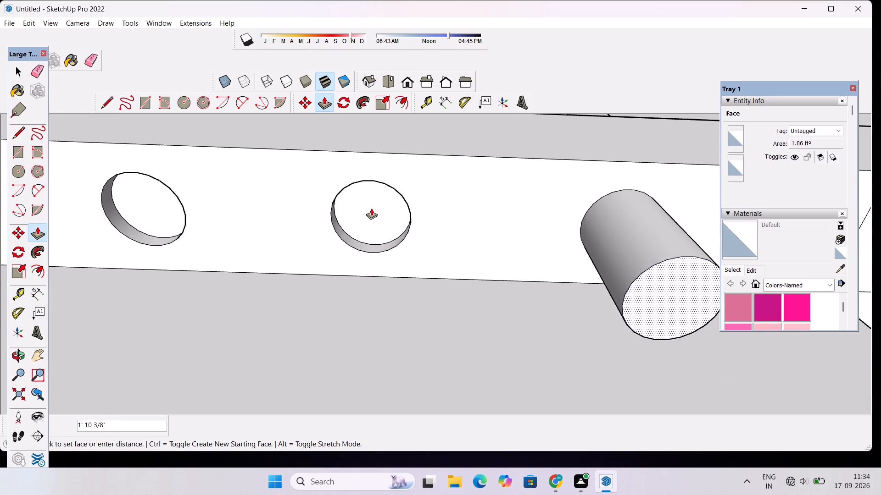
left_click(382, 246)
scroll(437, 209, "down", 3)
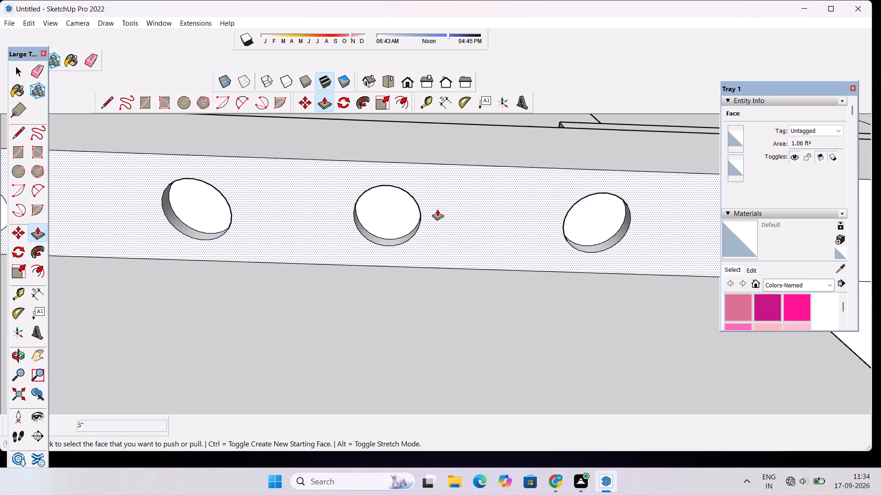
Recess the circle nearest the slab's free end by 3" with Push/Pull to match the other downlight recesses.
scroll(437, 209, "down", 12)
left_click(303, 203)
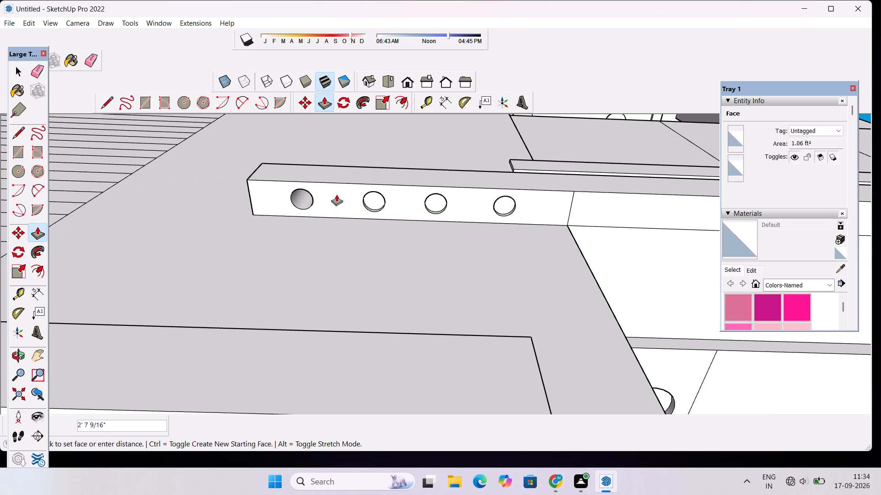
scroll(336, 194, "up", 10)
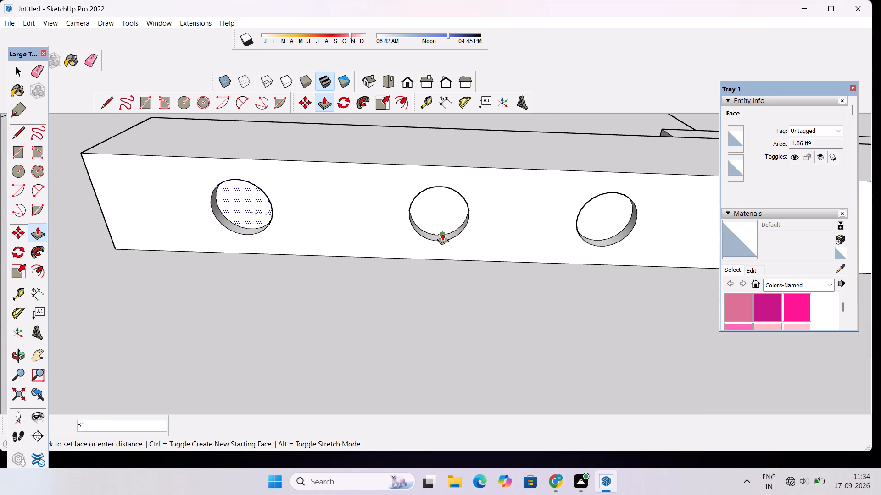
left_click(442, 233)
scroll(364, 224, "down", 20)
scroll(364, 224, "down", 2)
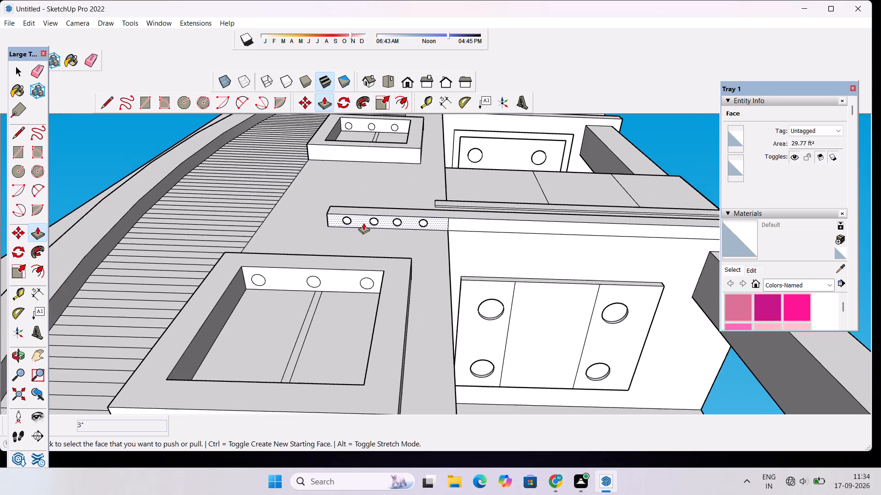
scroll(363, 223, "down", 1)
key("space")
Examine the projecting slab's downlights from below and the whole building from the front and side.
scroll(406, 276, "up", 3)
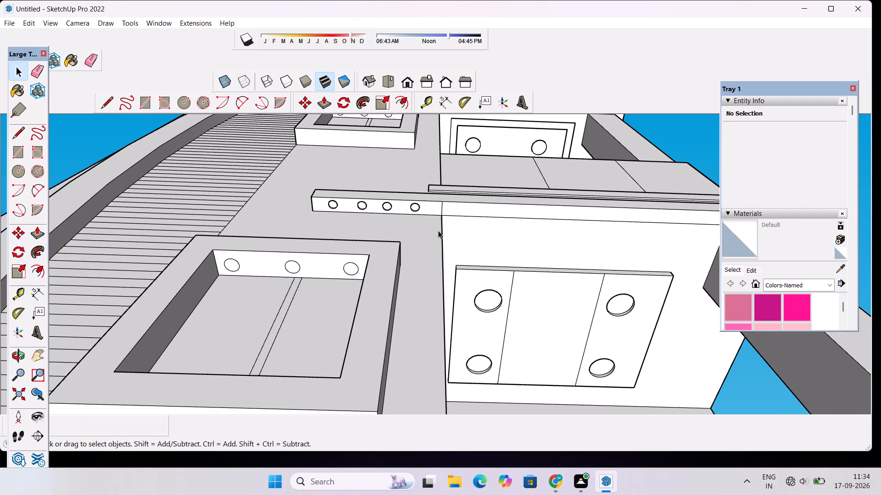
key("o")
left_click_drag(417, 227, 419, 278)
scroll(417, 272, "down", 5)
left_click_drag(410, 264, 416, 325)
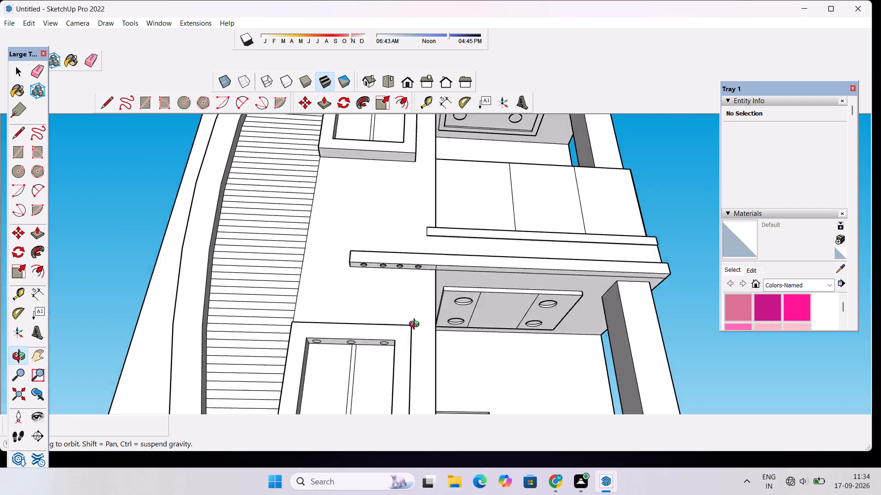
left_click_drag(416, 325, 418, 346)
scroll(461, 319, "up", 4)
left_click_drag(586, 303, 493, 301, "shift")
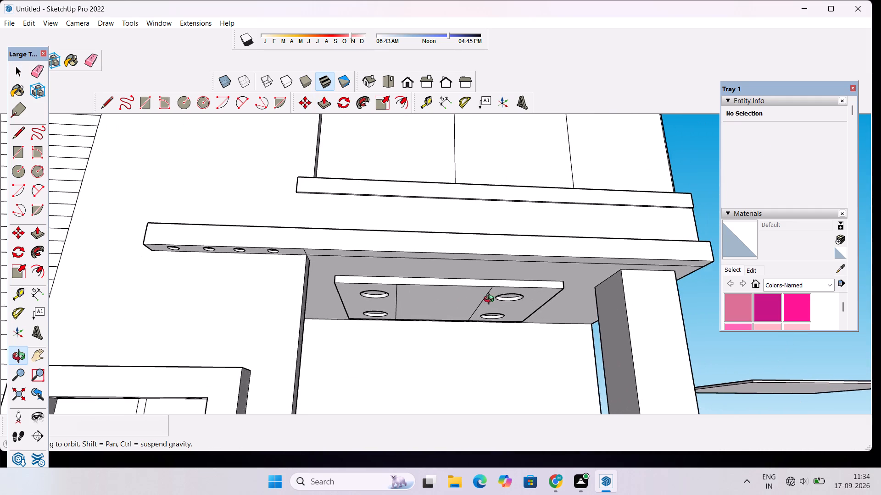
scroll(491, 299, "down", 11)
left_click_drag(492, 277, 461, 286, "shift")
scroll(460, 286, "down", 5)
left_click_drag(459, 286, 458, 354)
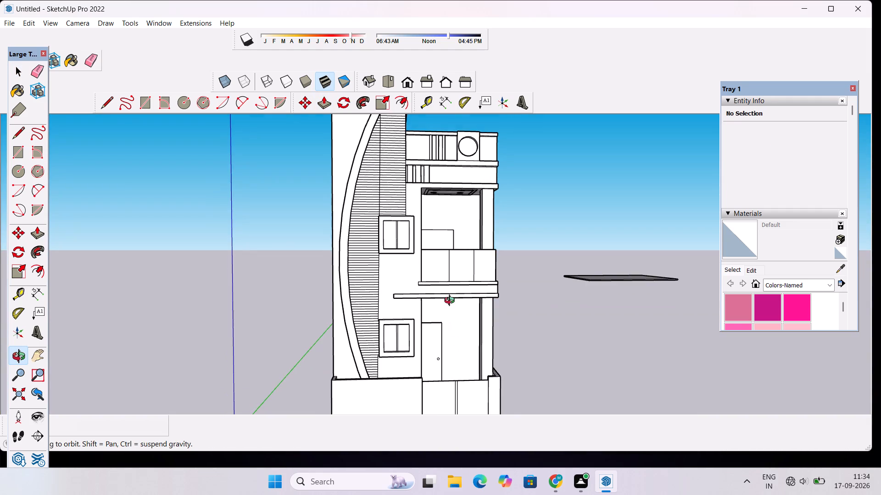
scroll(452, 302, "up", 4)
left_click_drag(452, 302, 431, 307)
scroll(431, 307, "down", 6)
left_click_drag(433, 296, 428, 363, "shift")
scroll(427, 338, "down", 4)
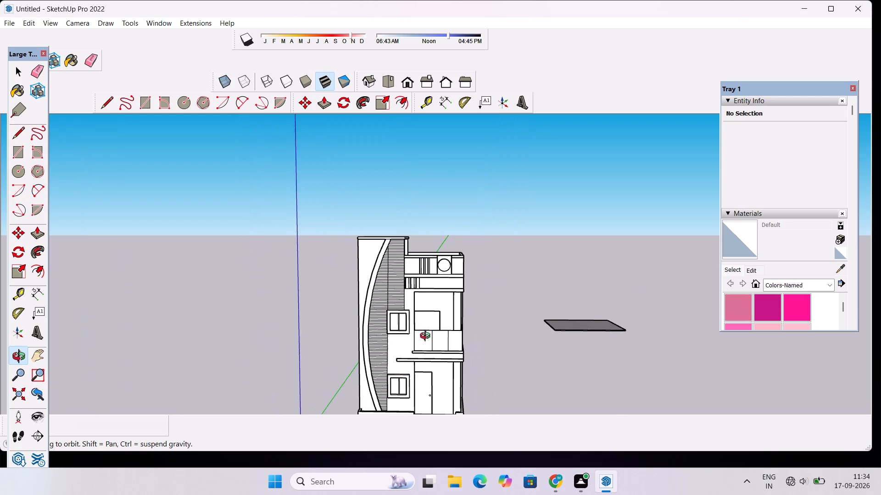
scroll(427, 337, "down", 1)
left_click_drag(342, 301, 68, 313)
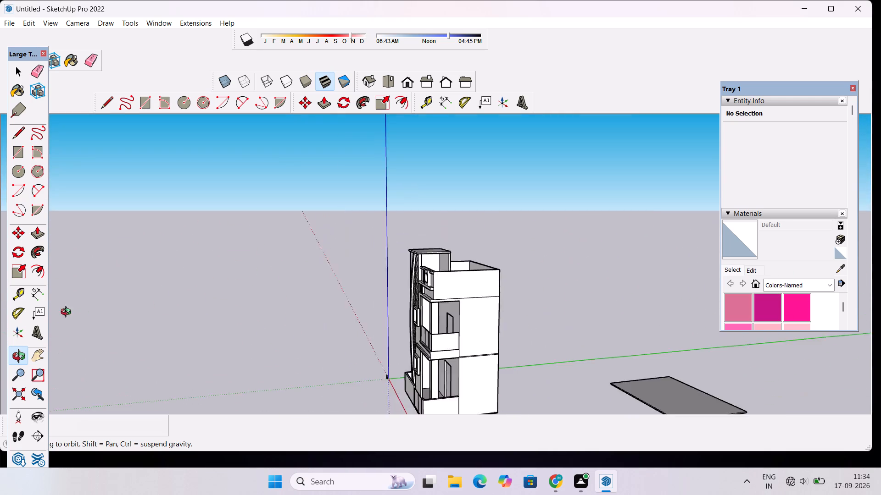
left_click_drag(68, 313, 257, 350)
scroll(511, 232, "up", 2)
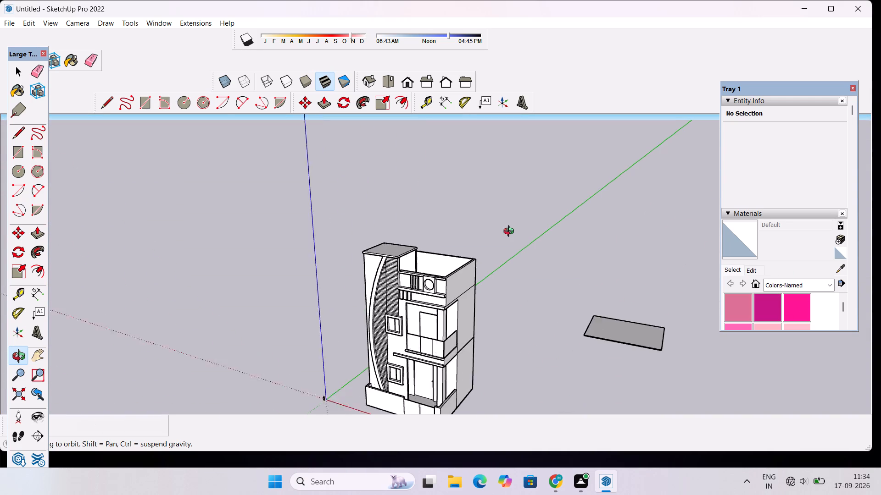
scroll(511, 232, "up", 2)
left_click_drag(491, 253, 650, 160)
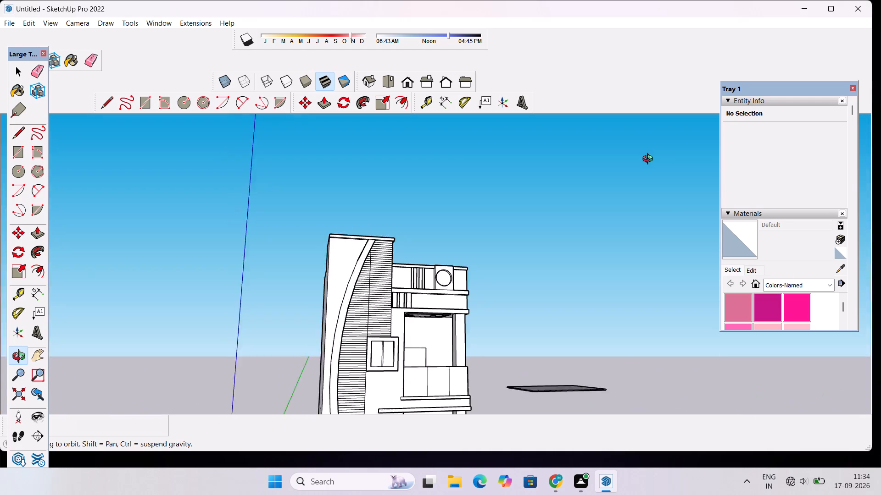
left_click_drag(650, 160, 659, 158)
scroll(412, 207, "down", 6)
scroll(430, 278, "up", 10)
left_click_drag(460, 297, 491, 330)
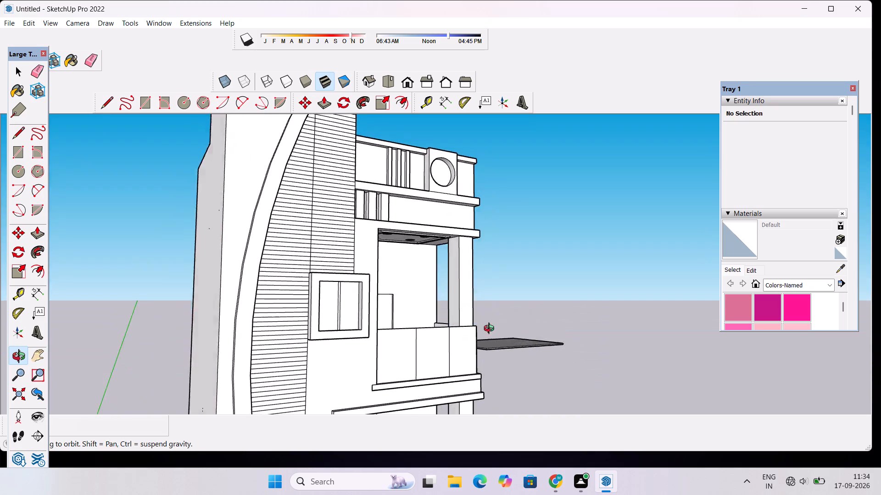
left_click_drag(491, 330, 361, 346)
scroll(396, 257, "down", 5)
left_click_drag(401, 269, 402, 327)
scroll(404, 307, "up", 5)
left_click_drag(440, 308, 446, 298)
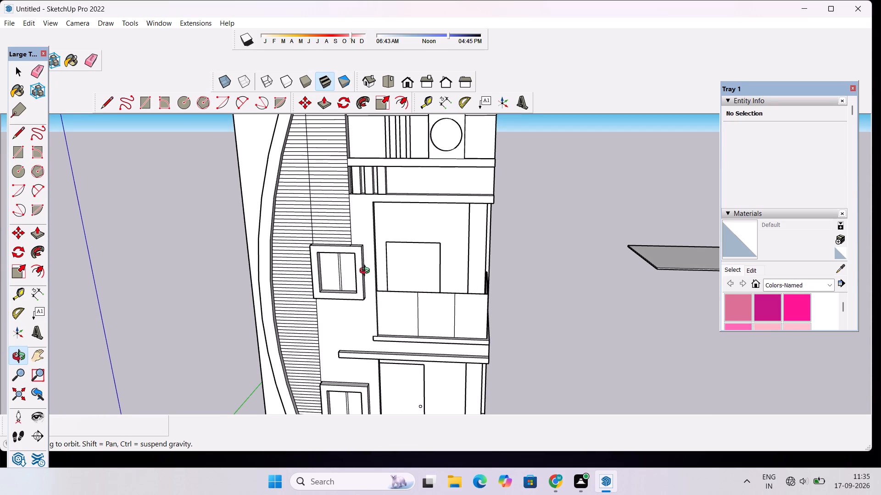
scroll(387, 279, "down", 3)
scroll(387, 279, "up", 3)
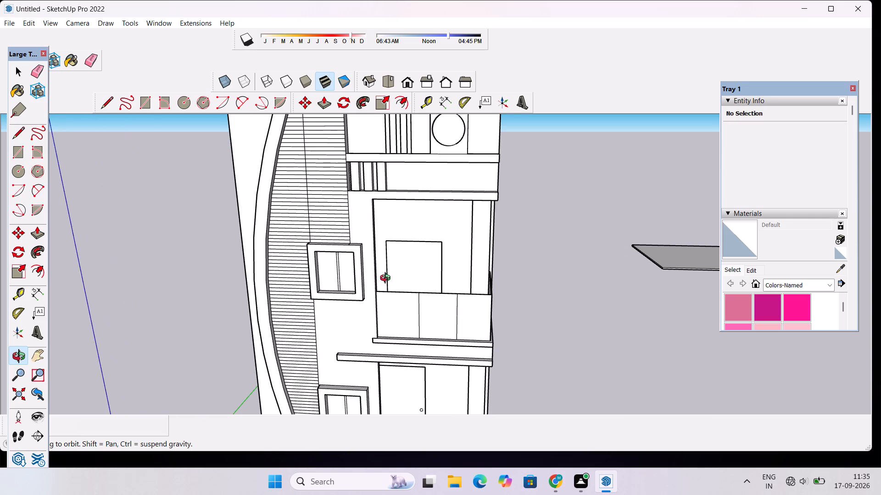
scroll(387, 279, "up", 1)
scroll(387, 279, "down", 2)
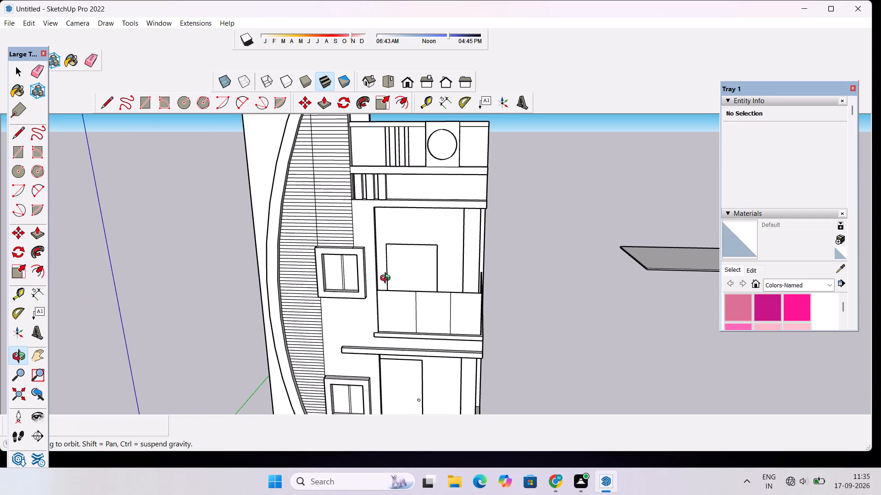
left_click_drag(409, 313, 408, 283)
scroll(411, 279, "down", 8)
left_click_drag(399, 291, 400, 309)
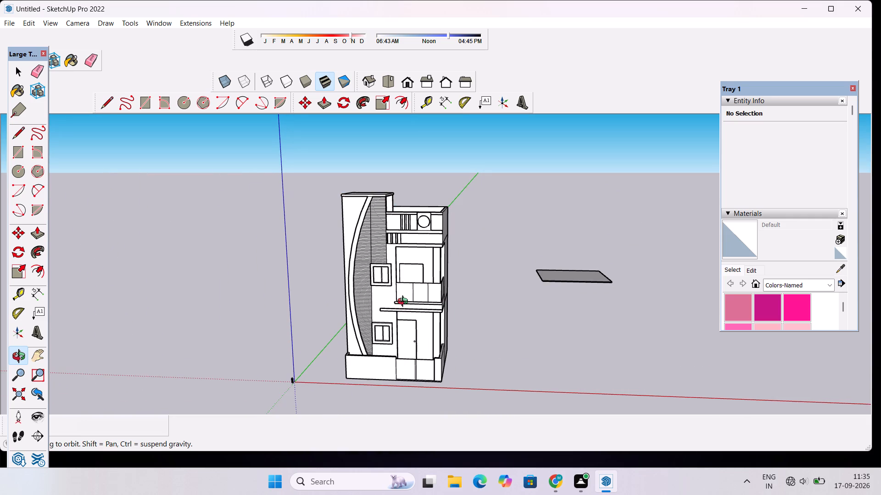
scroll(405, 302, "up", 1)
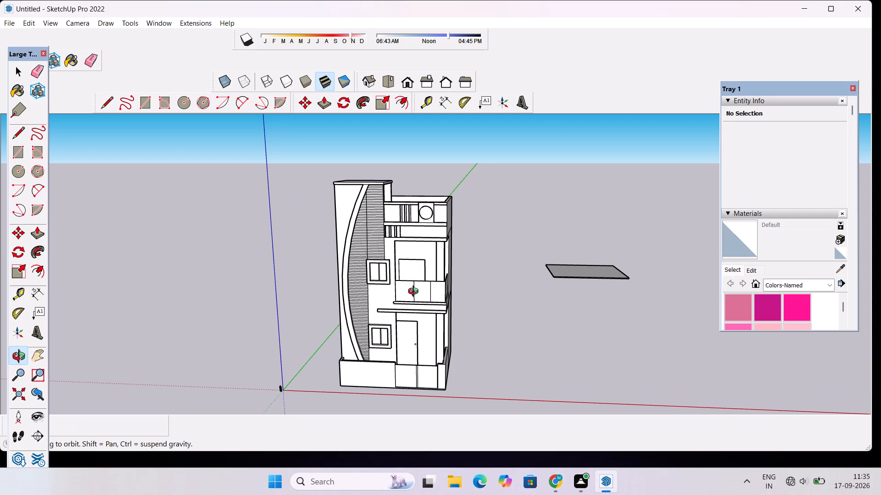
scroll(420, 286, "down", 2)
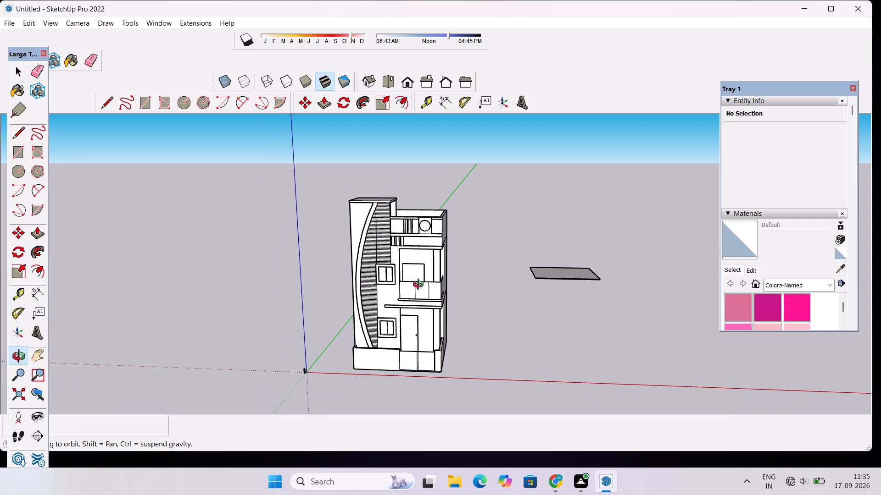
left_click_drag(435, 349, 459, 330)
Erase the lengthwise line and the short crosswise line beside the downlights on the projecting slab's underside.
scroll(427, 324, "up", 2)
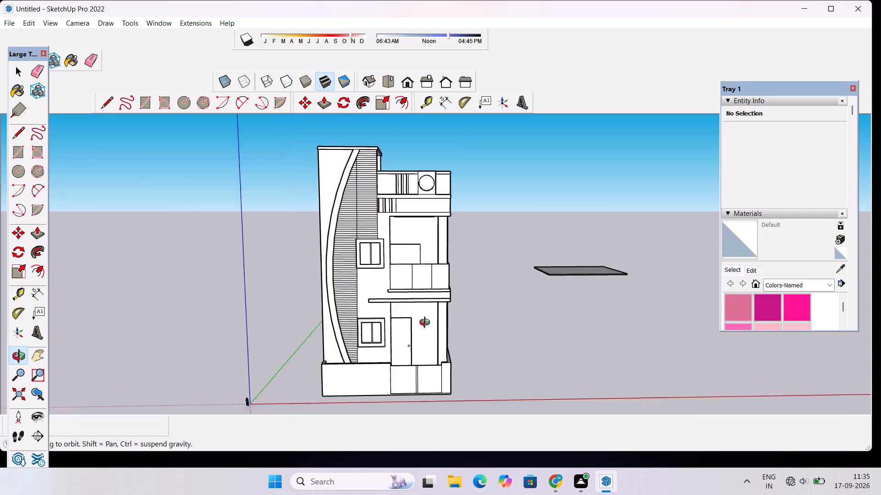
scroll(427, 324, "up", 11)
left_click_drag(388, 315, 391, 341, "shift")
scroll(393, 335, "up", 4)
left_click_drag(388, 339, 391, 302)
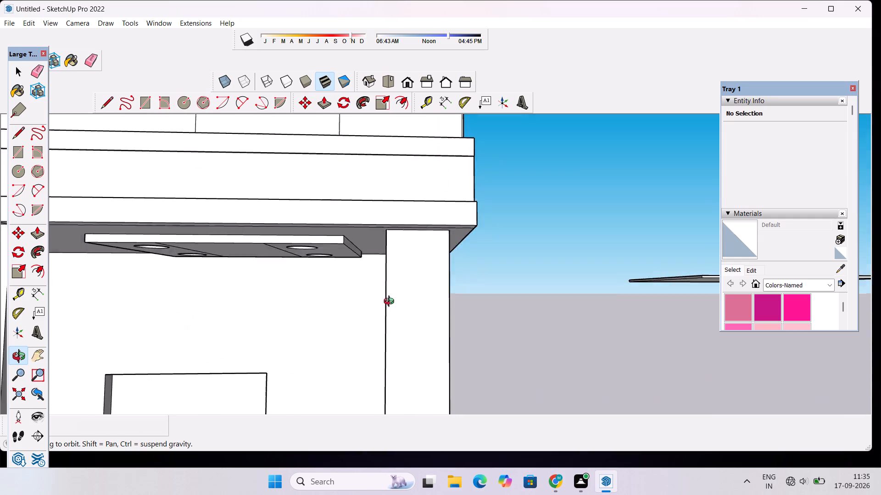
left_click_drag(391, 302, 392, 291)
left_click_drag(364, 273, 461, 278, "shift")
scroll(460, 279, "down", 4)
left_click_drag(402, 315, 393, 257)
scroll(389, 252, "up", 3)
key("e")
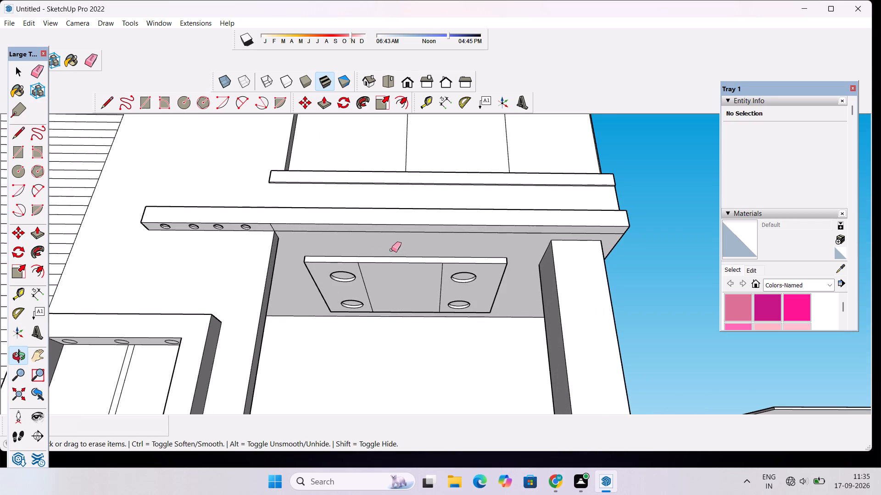
left_click_drag(401, 228, 401, 233)
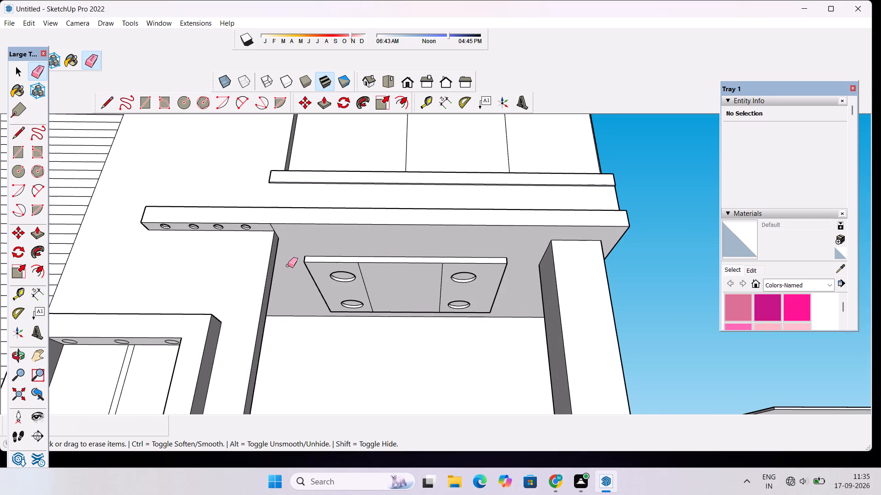
scroll(286, 268, "down", 4)
scroll(273, 240, "up", 17)
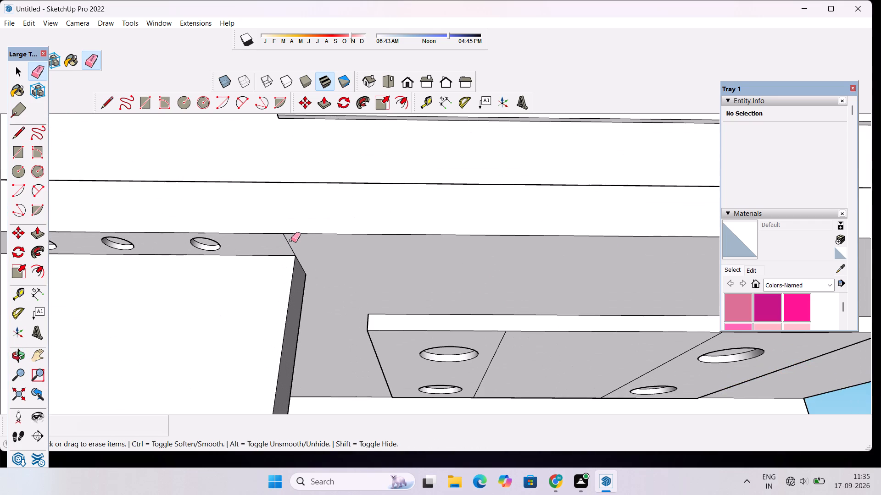
left_click(290, 246)
scroll(295, 241, "down", 8)
Review the projecting slab's cleaned underside and the front facade as a whole.
key("o")
left_click_drag(317, 233, 318, 262)
scroll(321, 220, "down", 3)
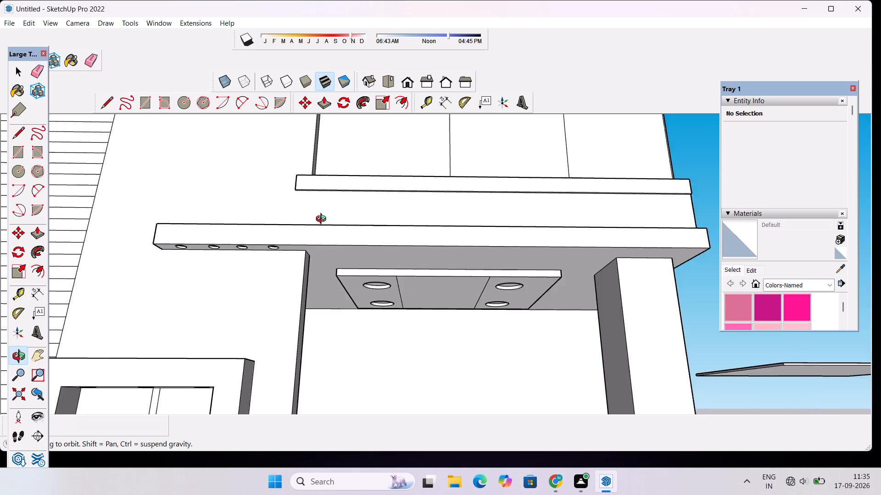
scroll(323, 220, "down", 11)
left_click_drag(340, 249, 343, 265)
scroll(348, 256, "down", 10)
left_click_drag(340, 280, 344, 335)
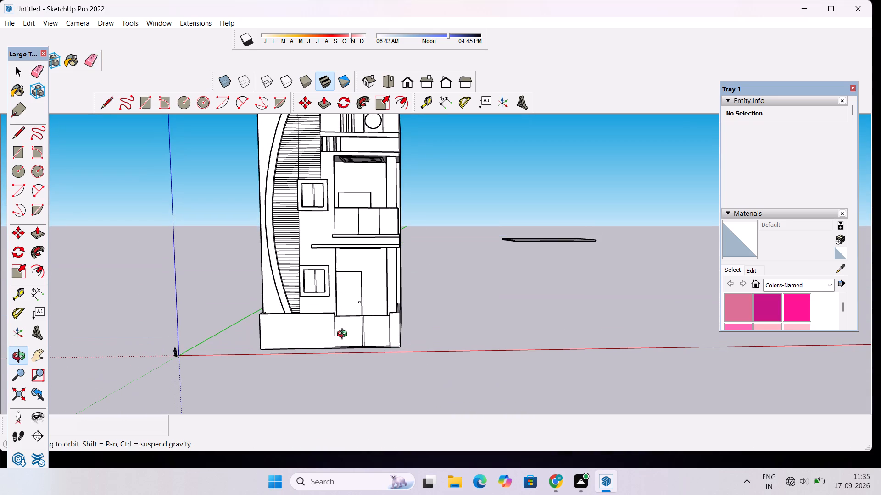
Examine the lower front facade and the plain compound wall beside the gate from several heights and distances.
left_click_drag(303, 319, 360, 295, "shift")
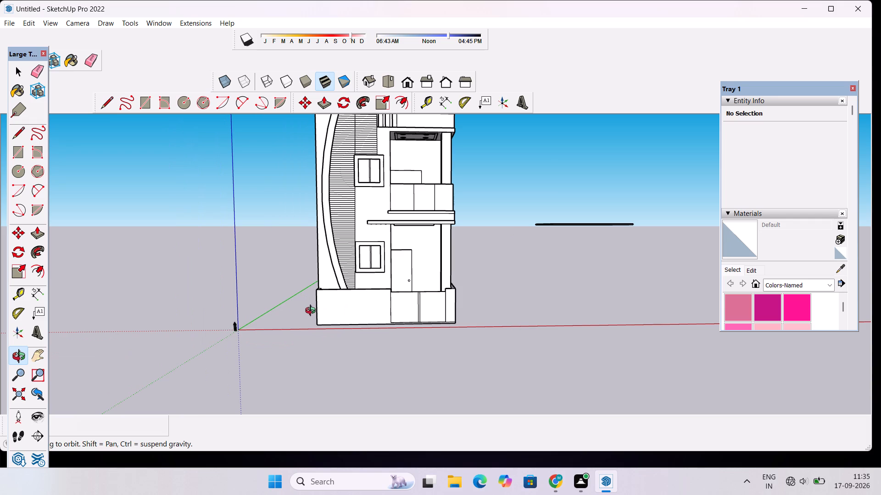
scroll(330, 300, "up", 10)
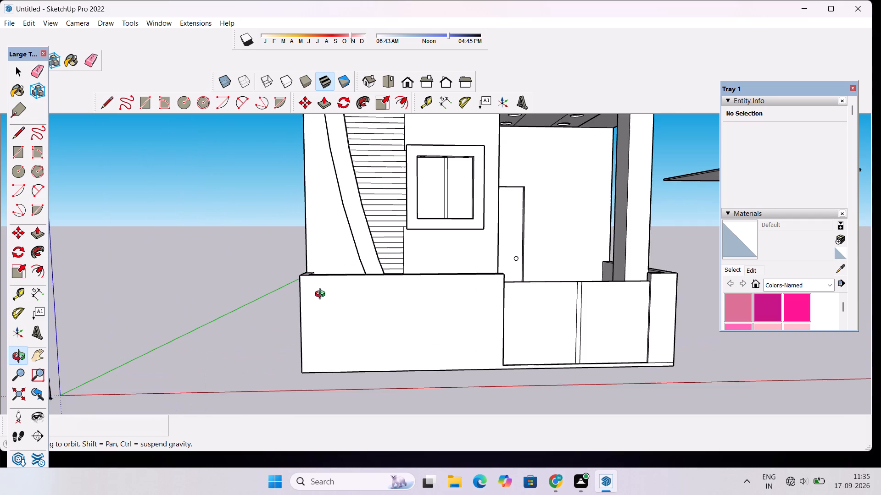
scroll(322, 295, "up", 4)
scroll(309, 286, "down", 8)
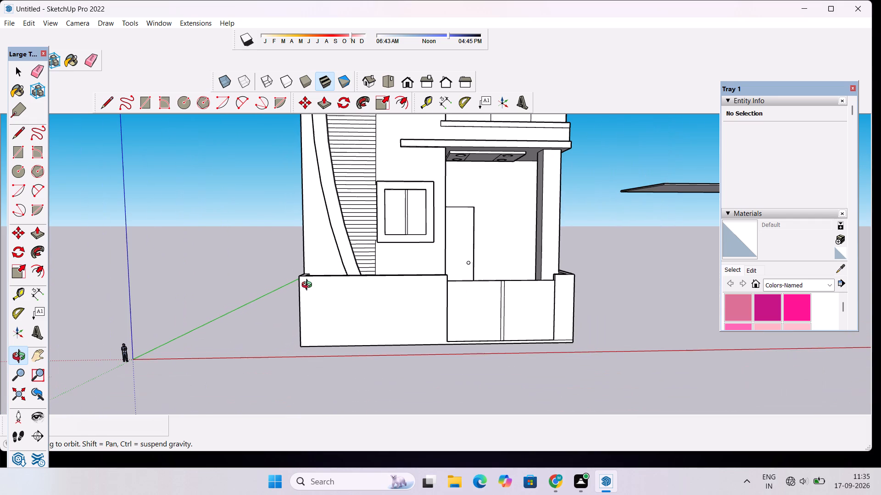
left_click_drag(352, 325, 340, 324, "shift")
scroll(338, 324, "down", 5)
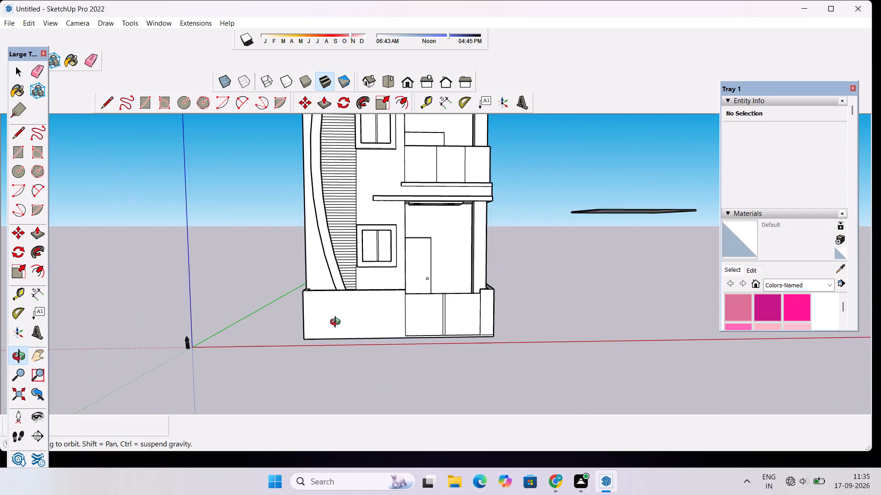
scroll(337, 323, "down", 4)
left_click_drag(401, 306, 373, 353)
left_click_drag(351, 303, 367, 266)
scroll(345, 312, "up", 4)
left_click_drag(345, 313, 348, 343, "shift")
scroll(346, 333, "up", 3)
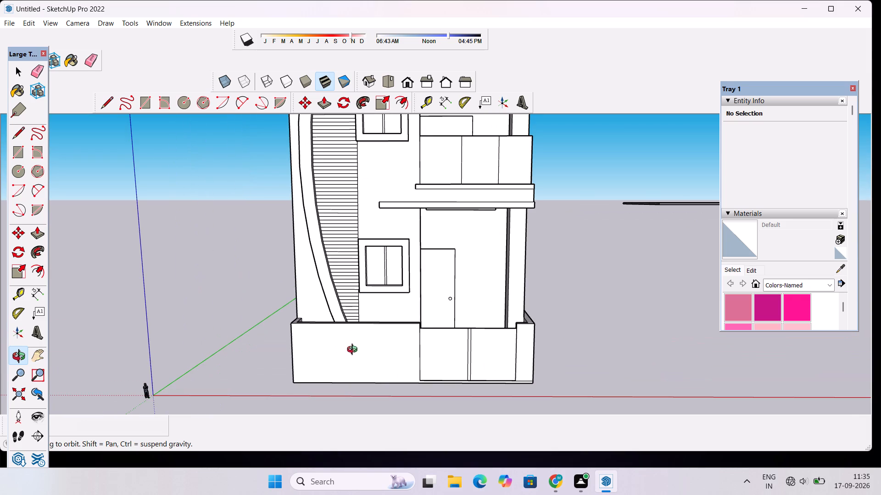
left_click_drag(355, 351, 339, 315, "shift")
scroll(328, 317, "up", 1)
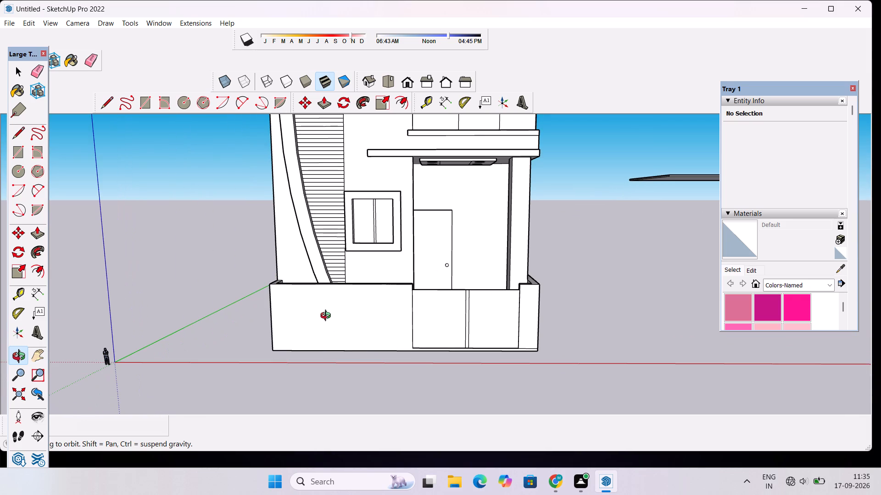
Place a vertical guide 7' from the plain front wall's edge farthest from the gate and a horizontal guide 20' above its base.
key("t")
left_click(270, 318)
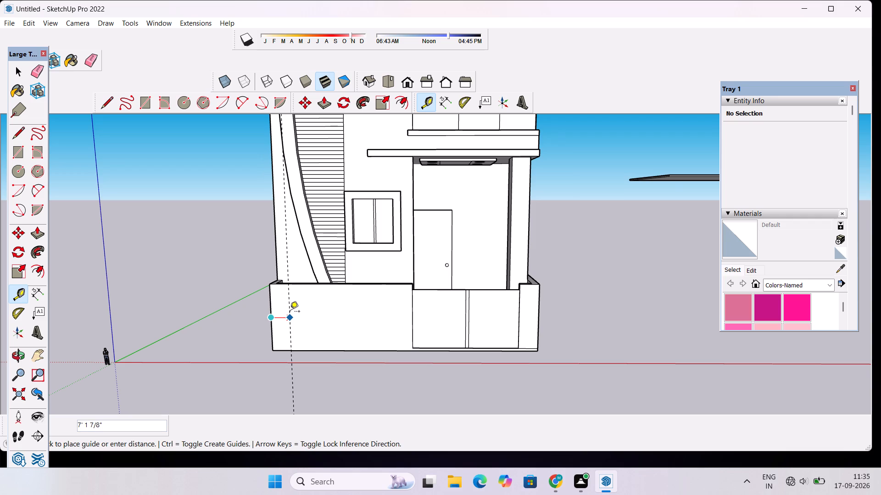
type("7'")
key("Return")
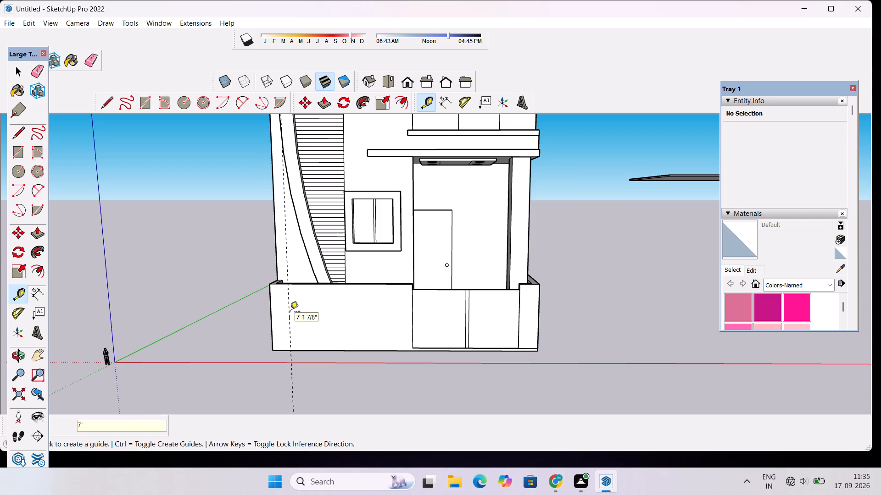
left_click(332, 352)
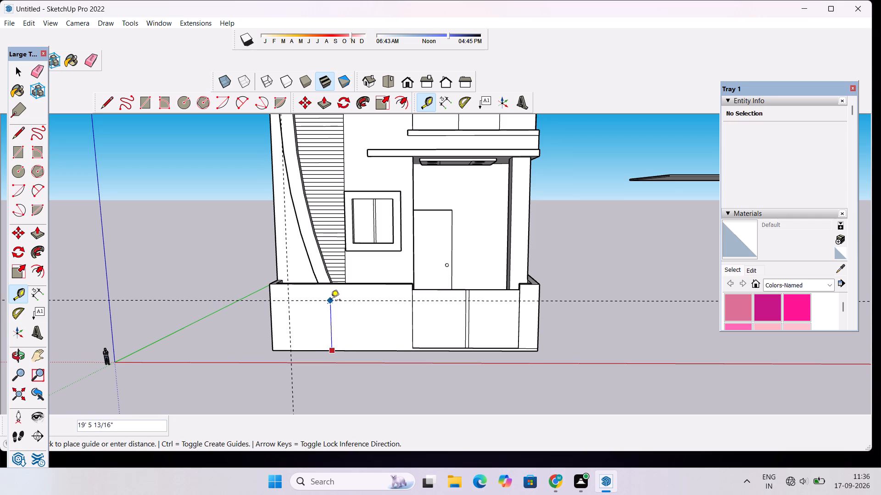
type("20'")
key("Return")
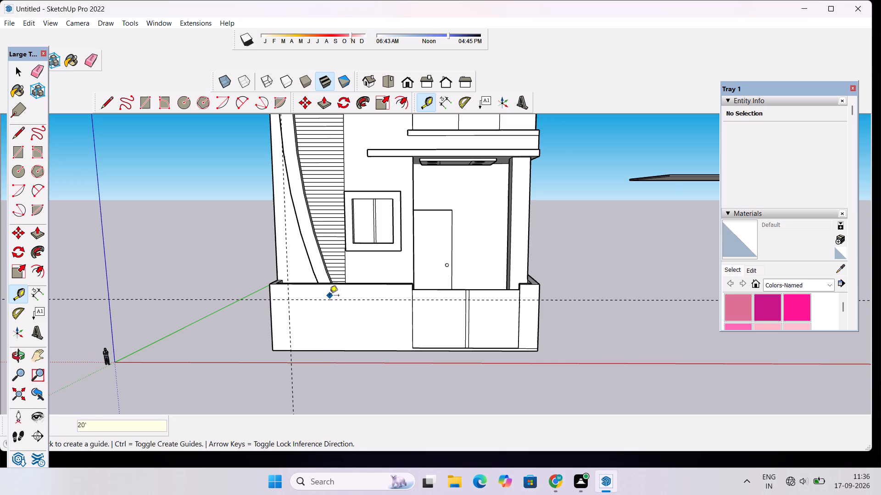
Place a vertical guide about 23' 2" from the 7' guide toward the gate, and another 3' beyond it.
scroll(294, 315, "up", 4)
left_click(288, 334)
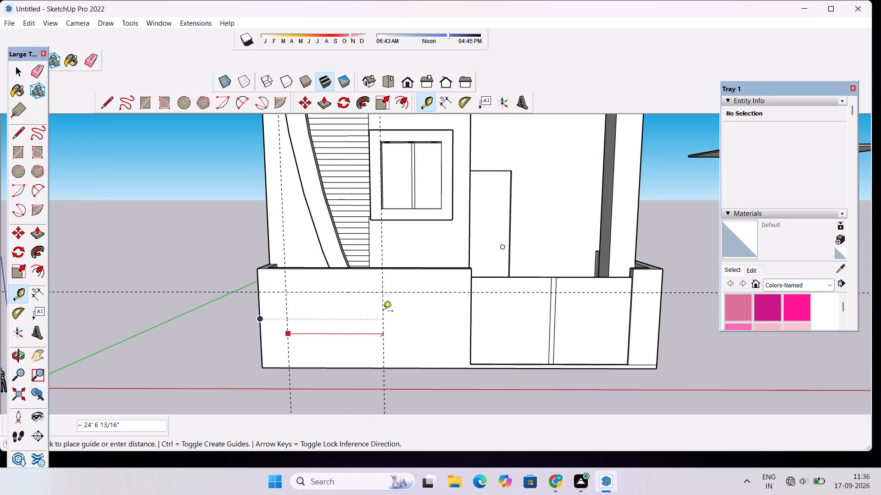
scroll(383, 312, "up", 3)
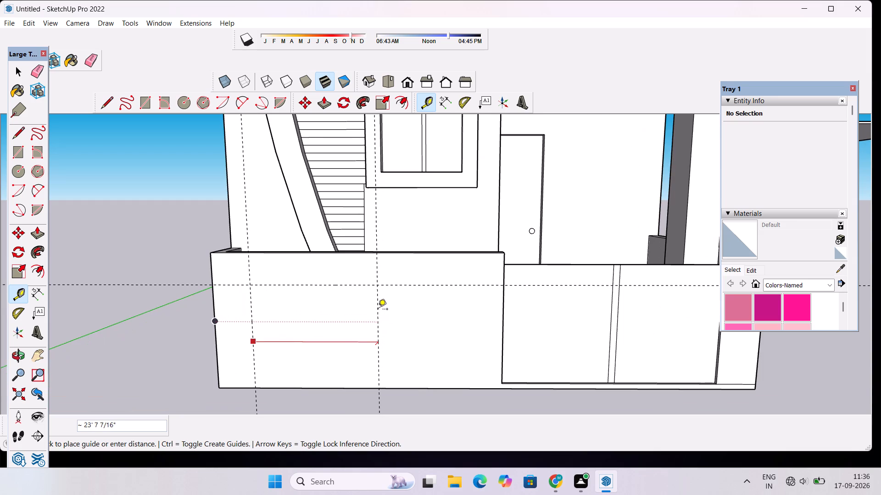
left_click(376, 310)
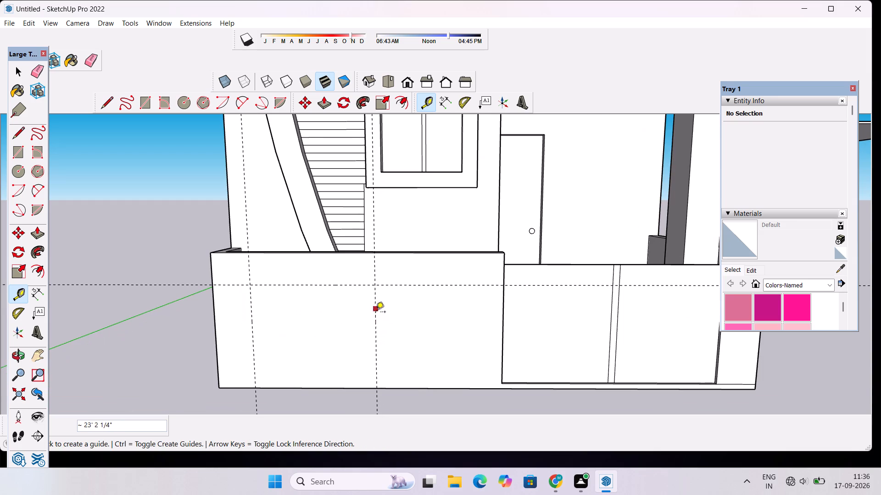
left_click(377, 334)
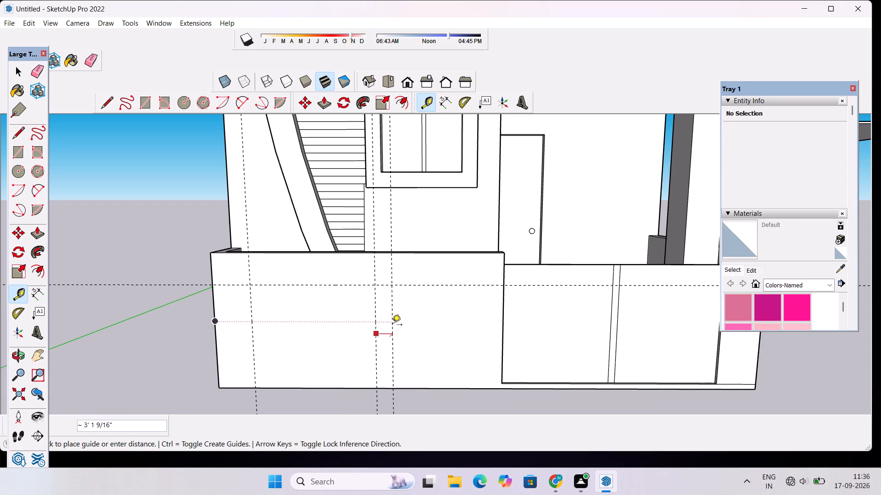
type("3'")
key("Return")
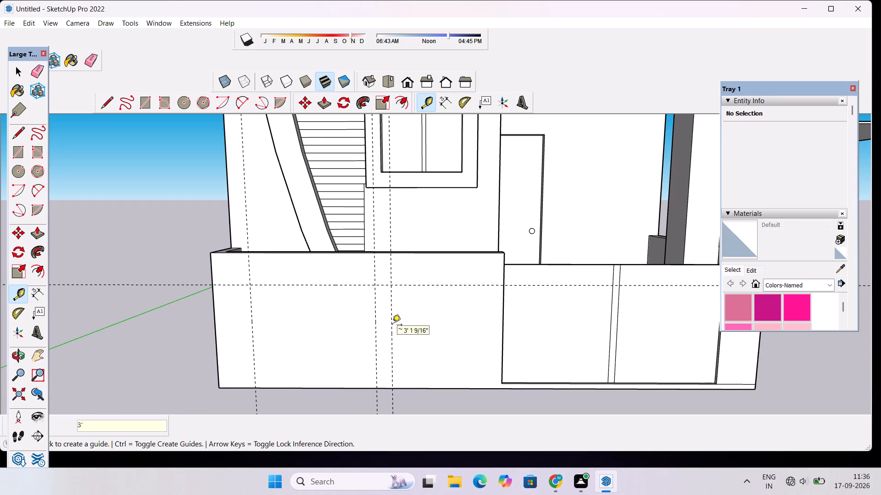
Place another vertical guide on the front wall about 11' 2" from the 3' offset guide, toward the gate.
scroll(381, 319, "down", 3)
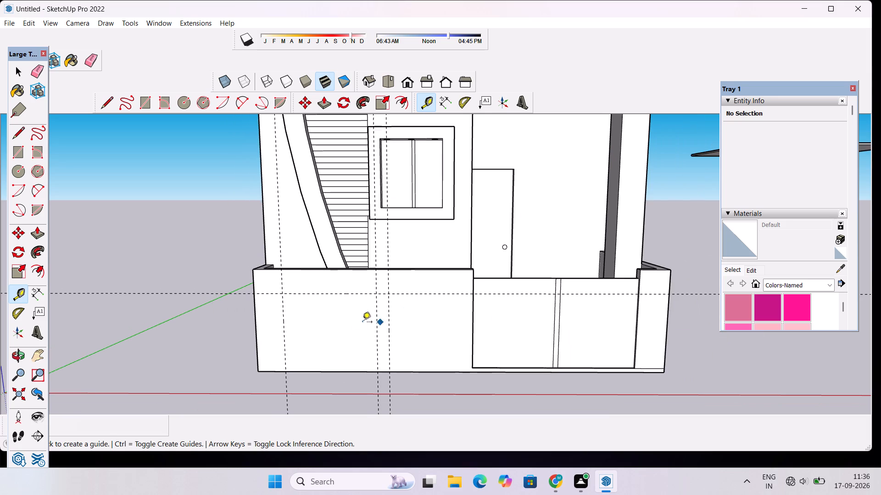
scroll(415, 328, "up", 3)
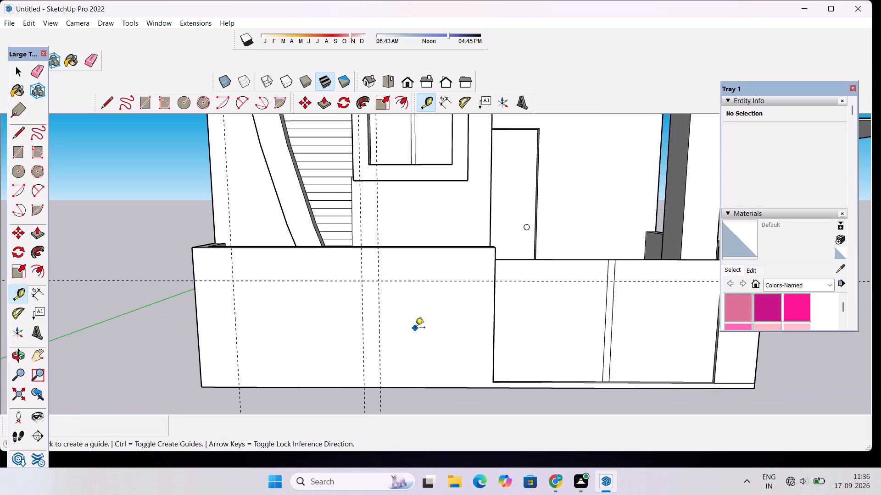
scroll(382, 339, "up", 1)
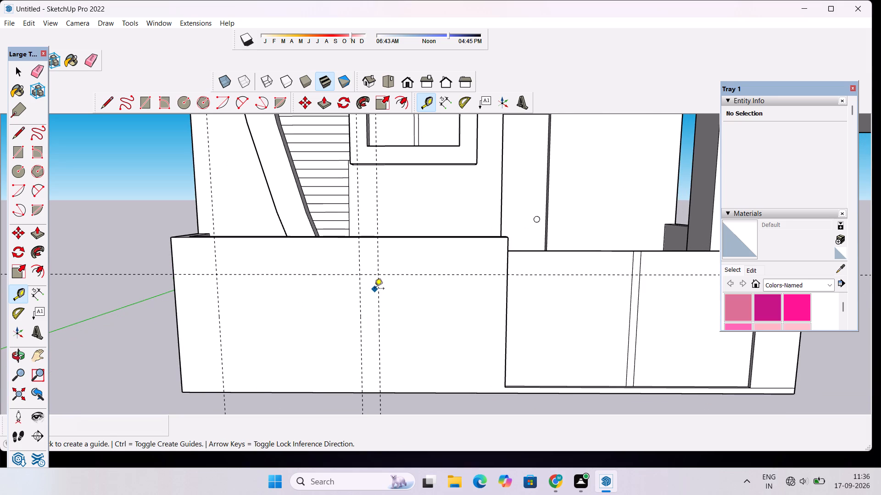
left_click(379, 291)
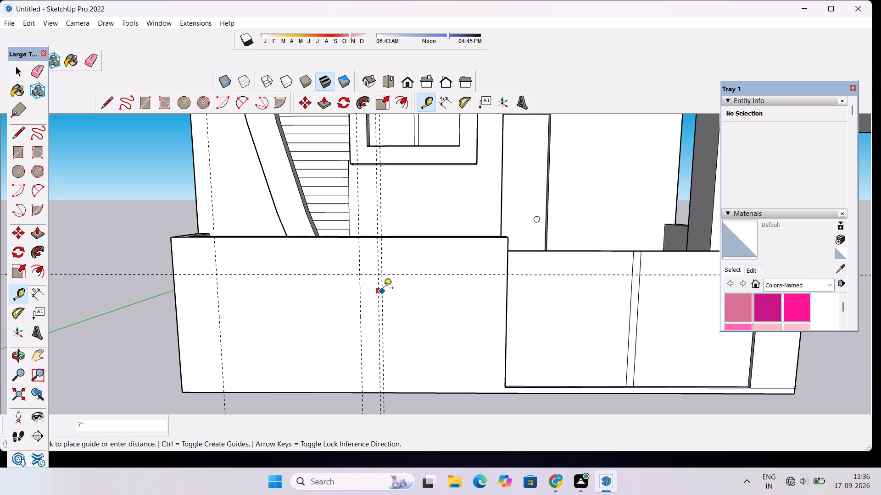
scroll(390, 290, "down", 7)
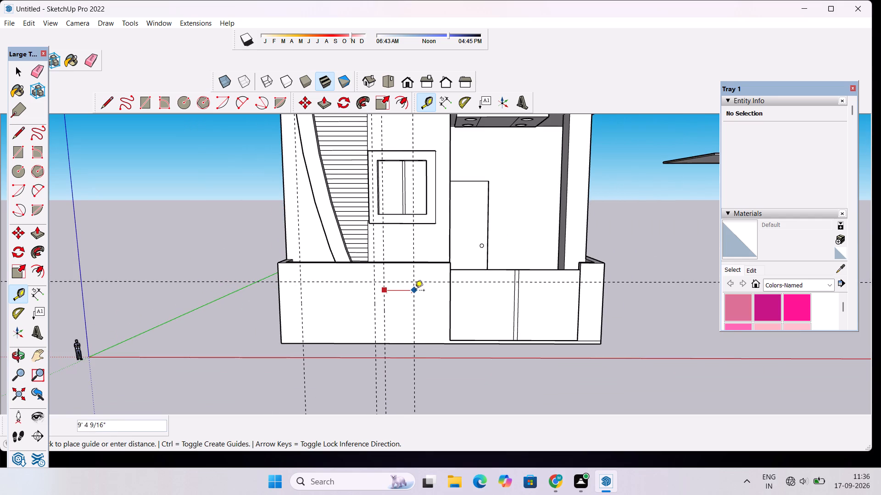
scroll(420, 290, "up", 2)
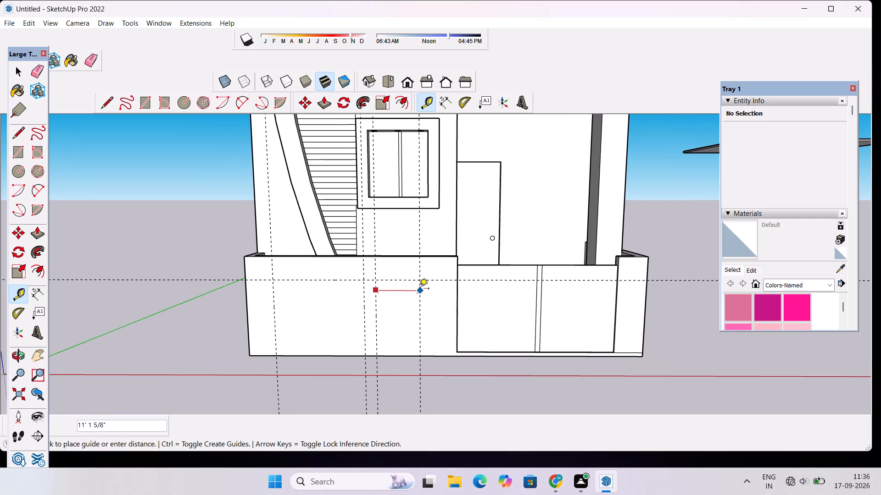
left_click(419, 289)
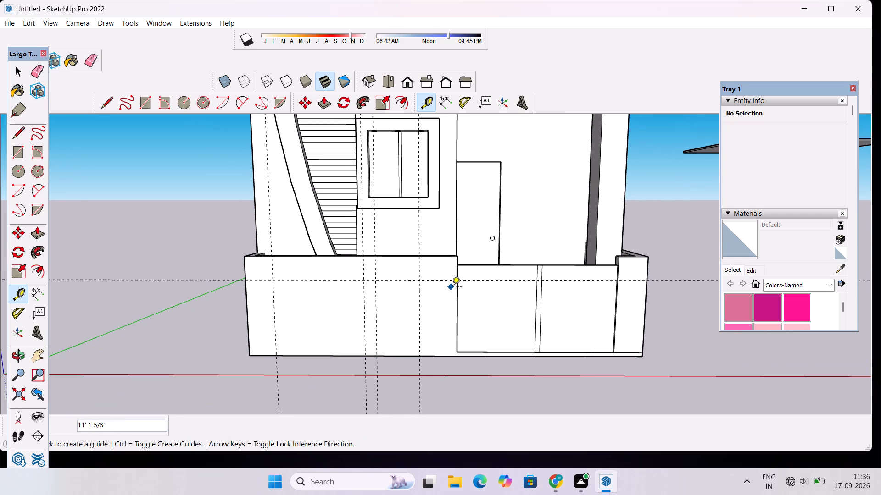
key("space")
Draw a 26' vertical line from the front wall's base to its top along the guide nearest the gate.
scroll(409, 317, "up", 1)
key("l")
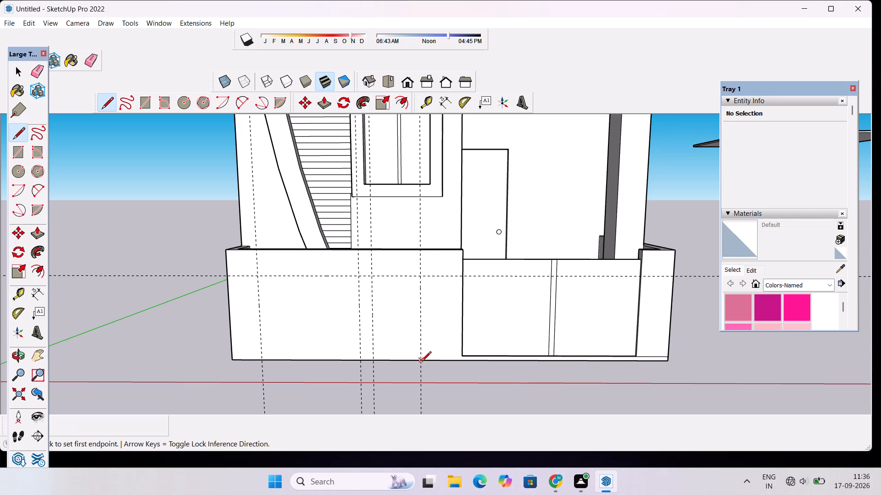
left_click(422, 362)
left_click(422, 250)
Outline a 20' high opening between the first two vertical guides, extending its side farthest from the gate 6' to the wall top.
scroll(342, 363, "up", 2)
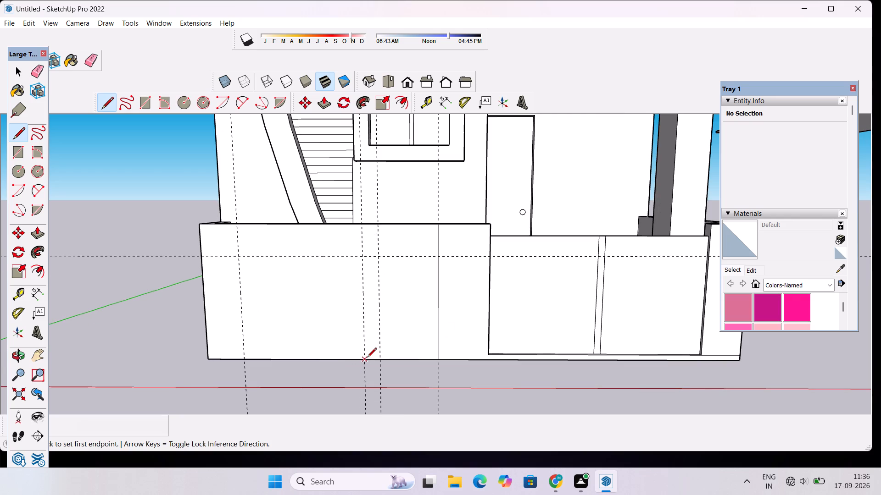
left_click(365, 359)
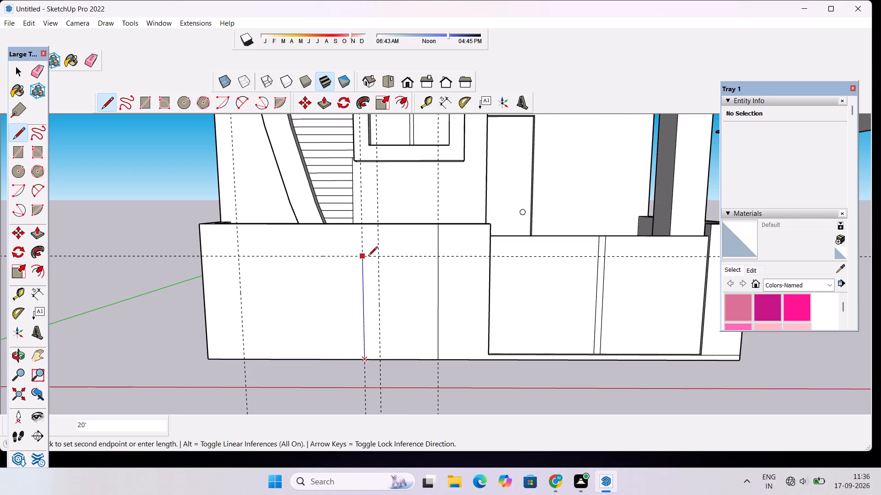
left_click(362, 258)
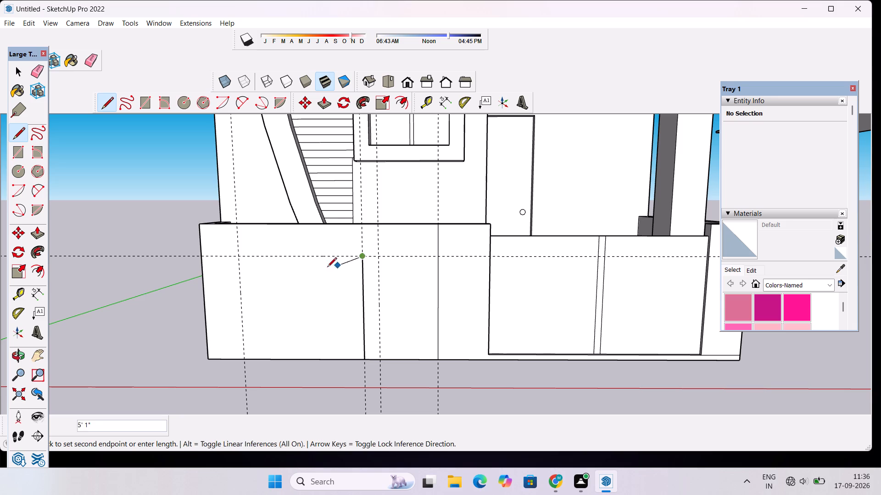
left_click(241, 255)
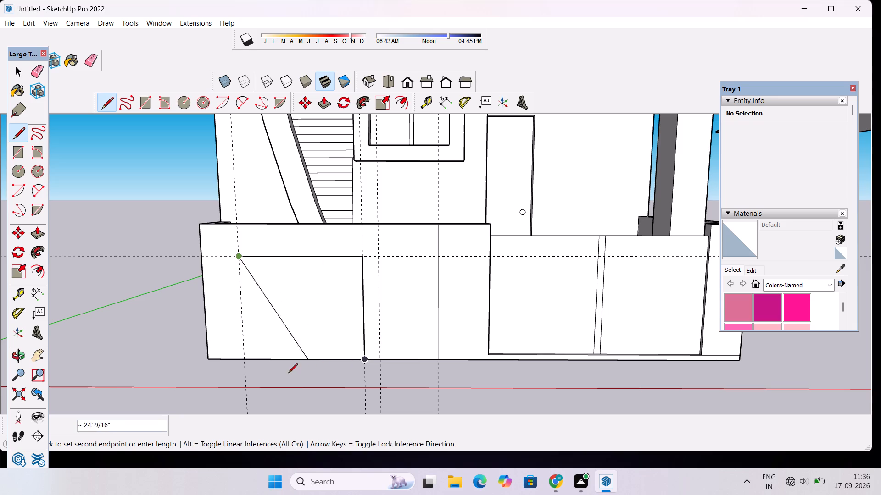
key("space")
key("l")
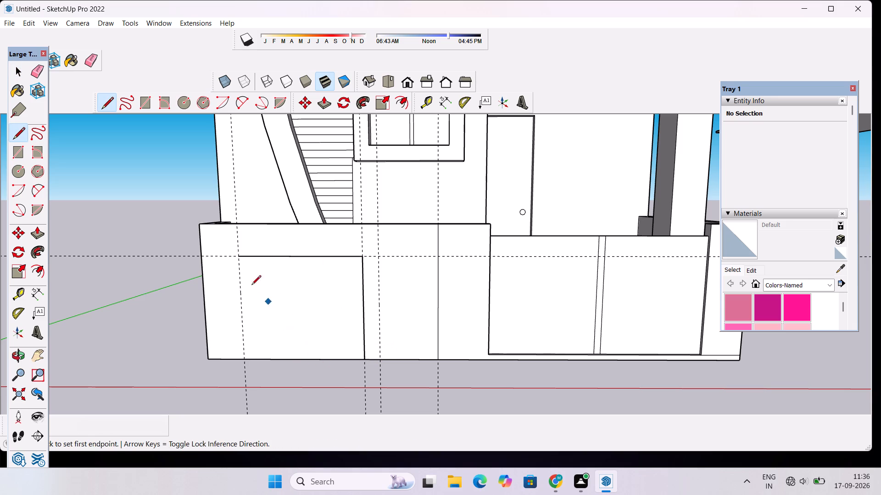
left_click(236, 257)
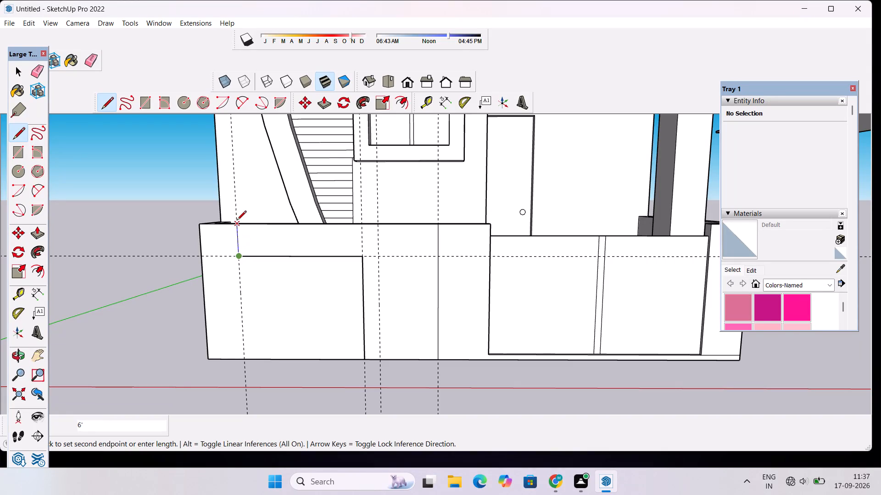
left_click(238, 226)
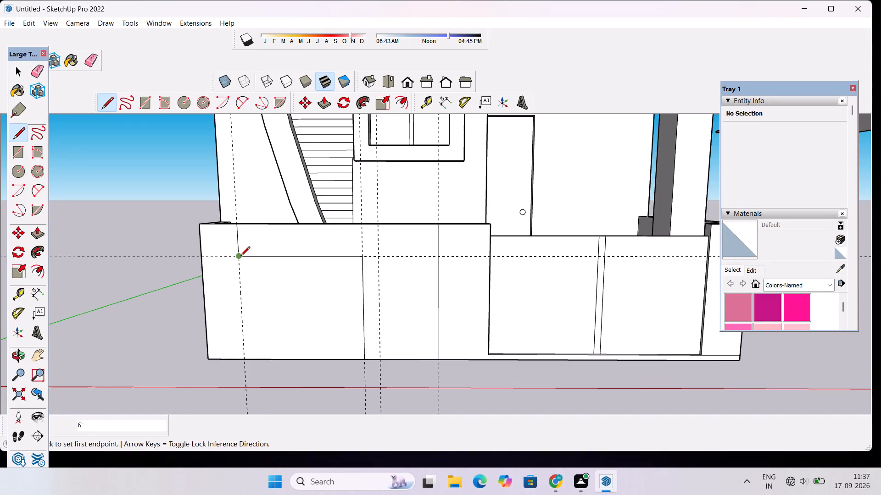
left_click(240, 257)
left_click(250, 358)
Draw a 26' vertical line from the front wall's base to its top along the third vertical guide.
left_click(380, 358)
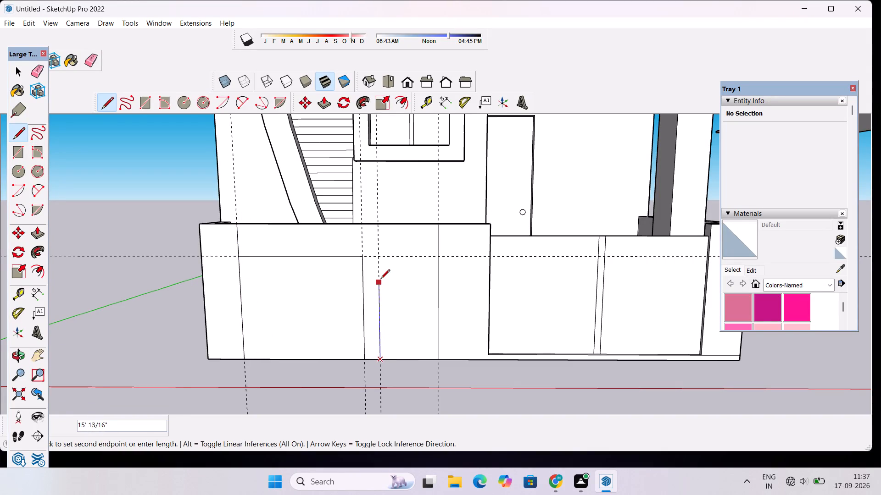
scroll(380, 280, "up", 2)
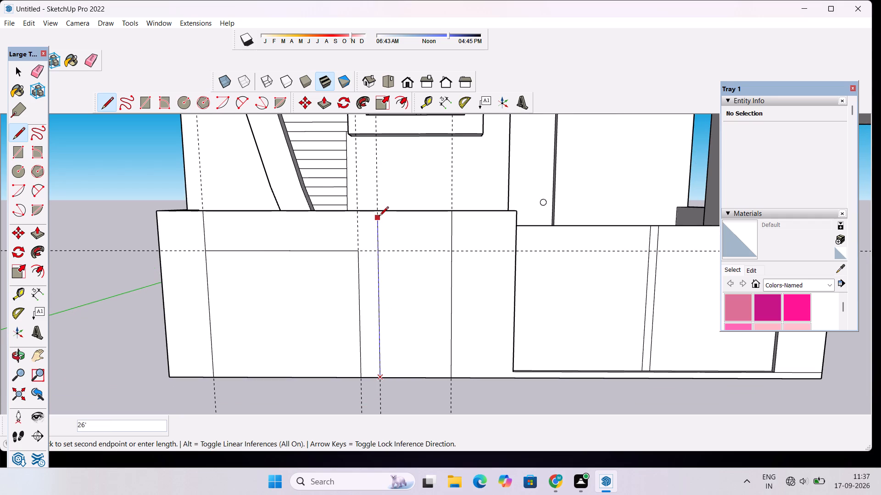
left_click(377, 214)
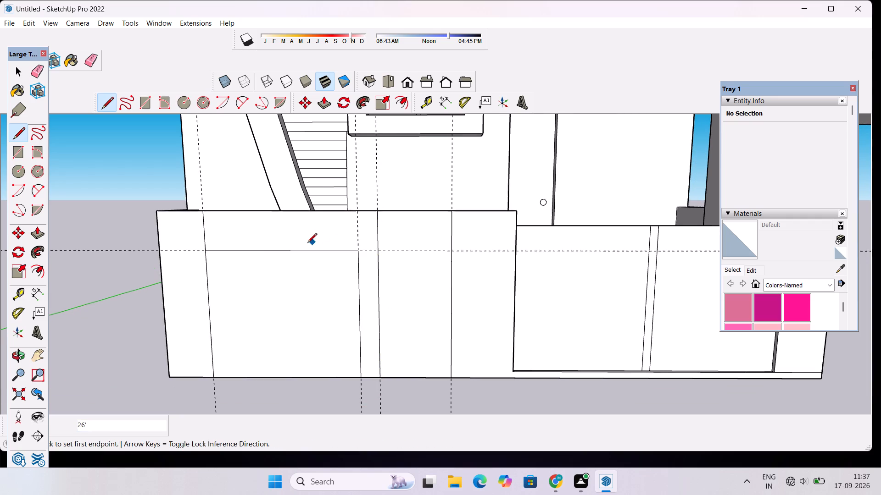
Erase the horizontal guide and the four vertical guides across the front compound wall.
key("space")
type("e")
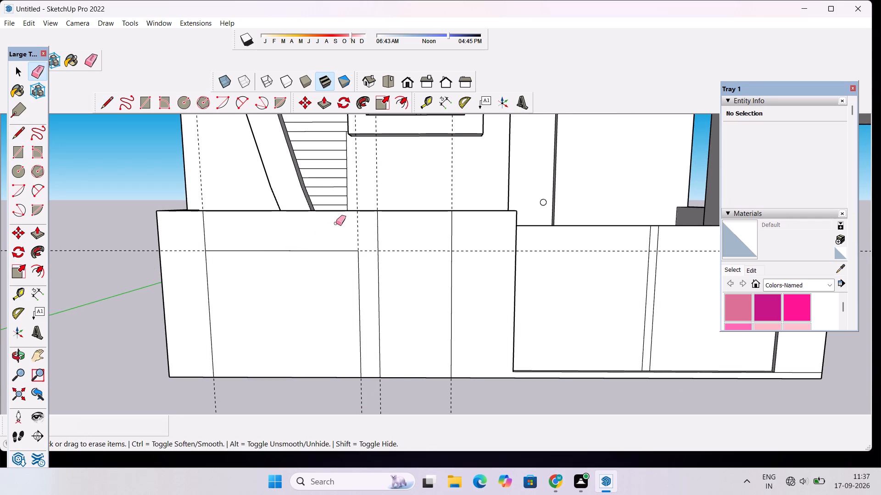
left_click_drag(110, 227, 107, 254)
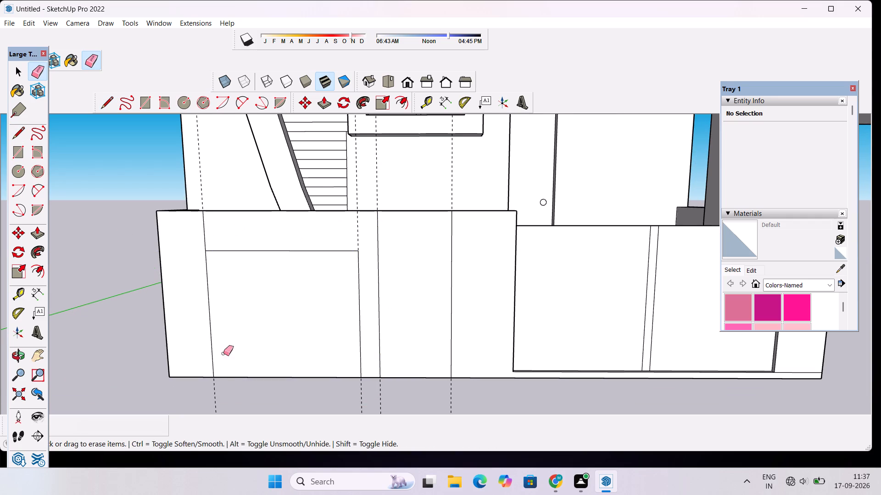
left_click_drag(185, 396, 464, 391)
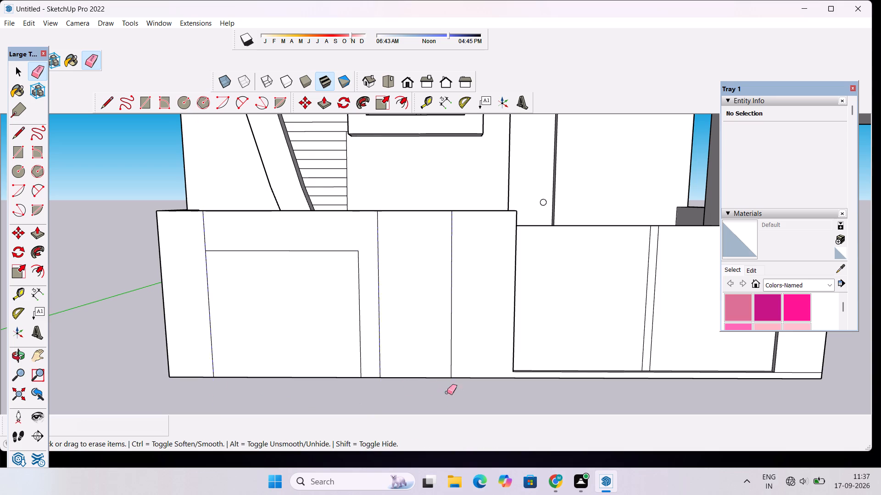
Erase the leftover horizontal line near the base of the front wall, between the gate and the outer corner.
scroll(215, 352, "down", 2)
scroll(267, 328, "down", 3)
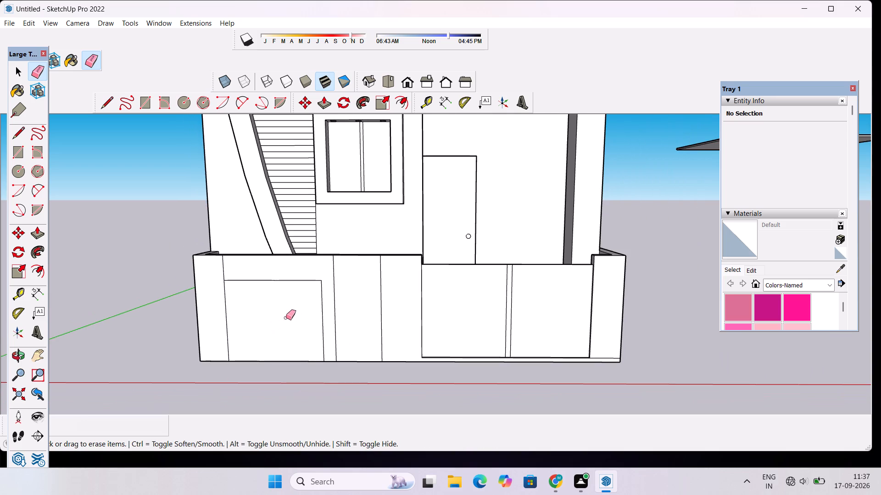
scroll(299, 311, "down", 1)
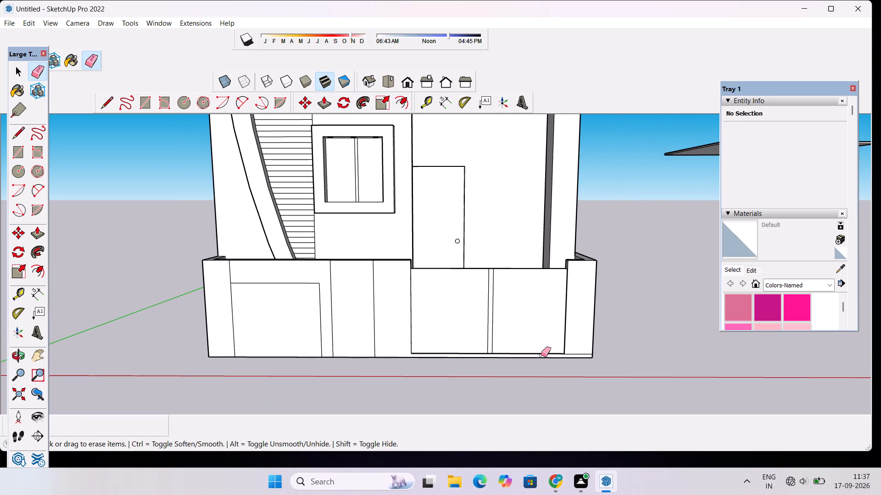
scroll(595, 349, "up", 16)
left_click(534, 342)
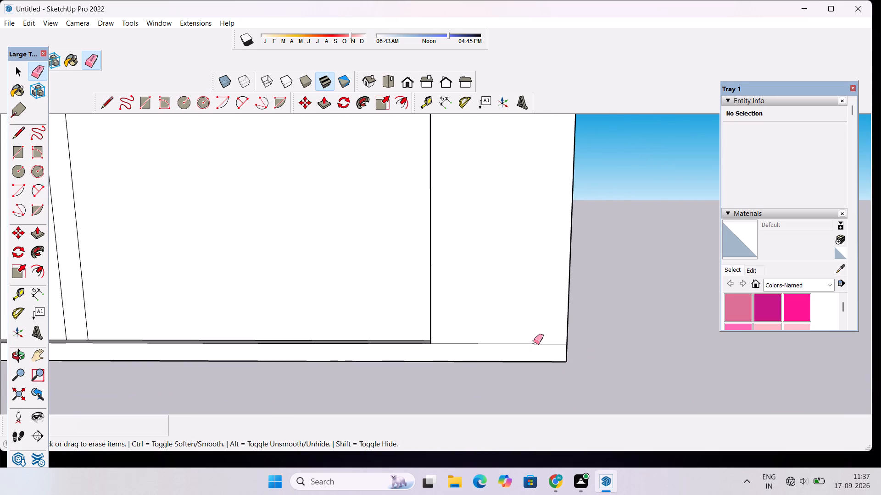
left_click_drag(534, 342, 536, 348)
left_click(534, 341)
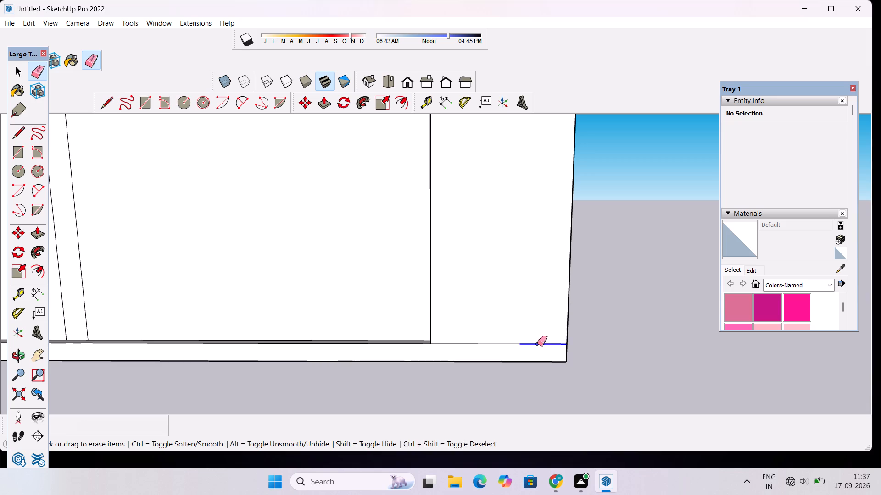
left_click_drag(479, 337, 480, 344)
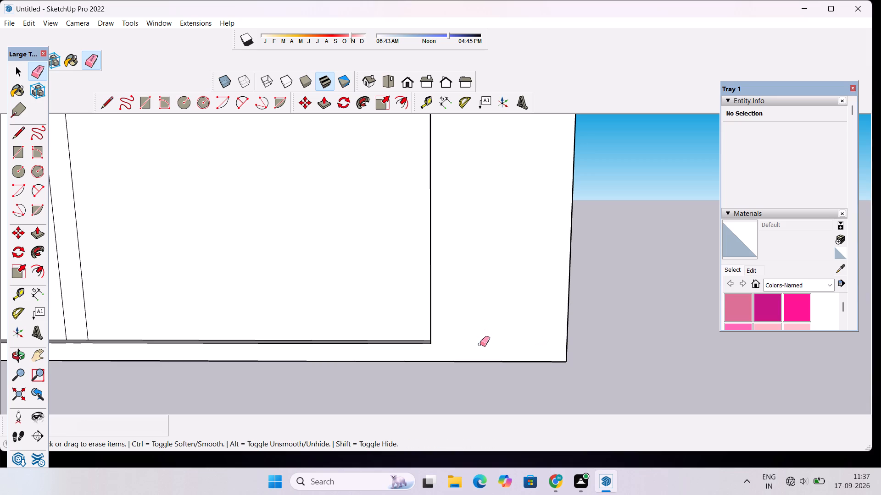
Erase the horizontal line running along the base of the side wall on the gate side.
key("o")
left_click_drag(595, 332, 417, 357)
scroll(422, 357, "down", 8)
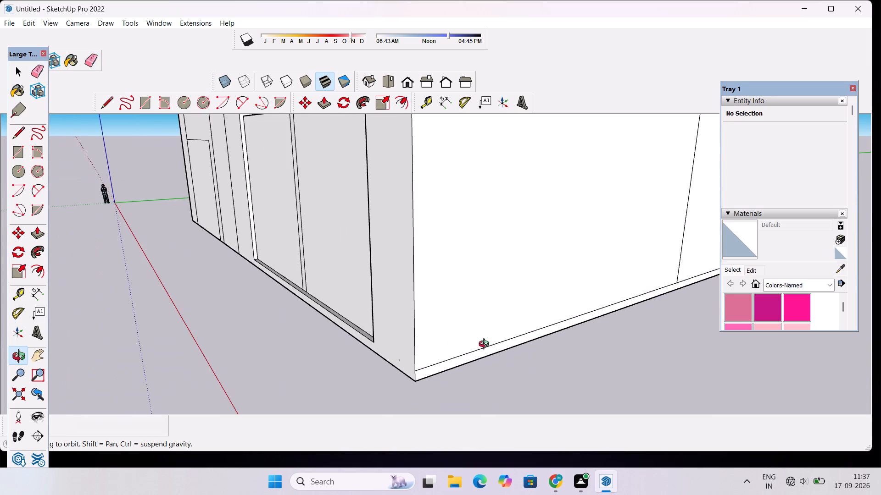
scroll(486, 345, "down", 8)
scroll(679, 339, "up", 6)
scroll(562, 307, "up", 3)
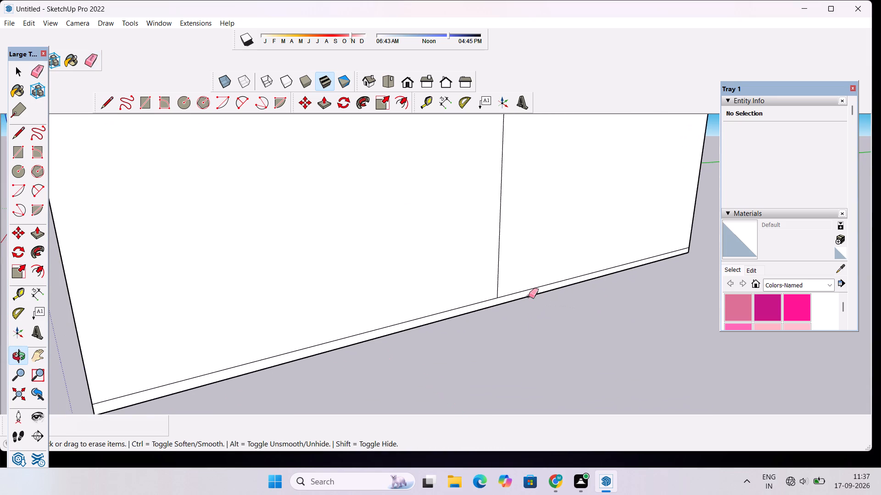
key("e")
left_click_drag(521, 286, 515, 297)
left_click_drag(472, 297, 473, 303)
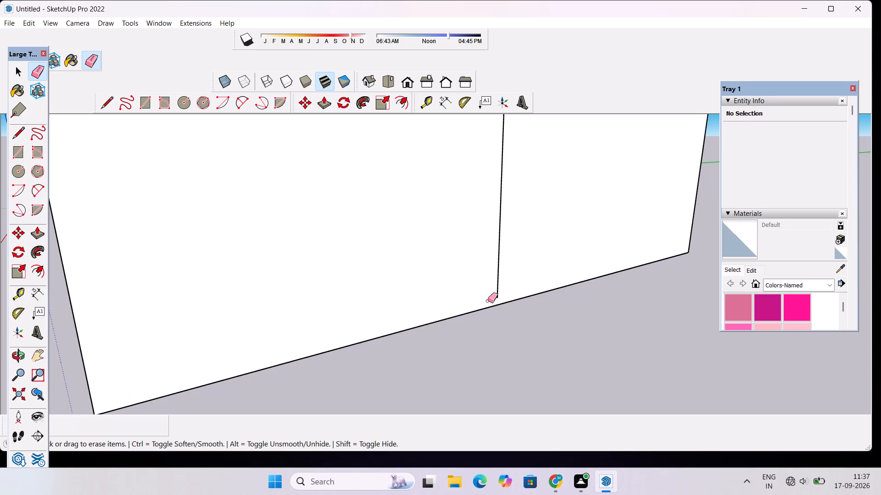
Erase the vertical seam on the side face where the compound wall meets the building.
scroll(506, 300, "down", 9)
key("o")
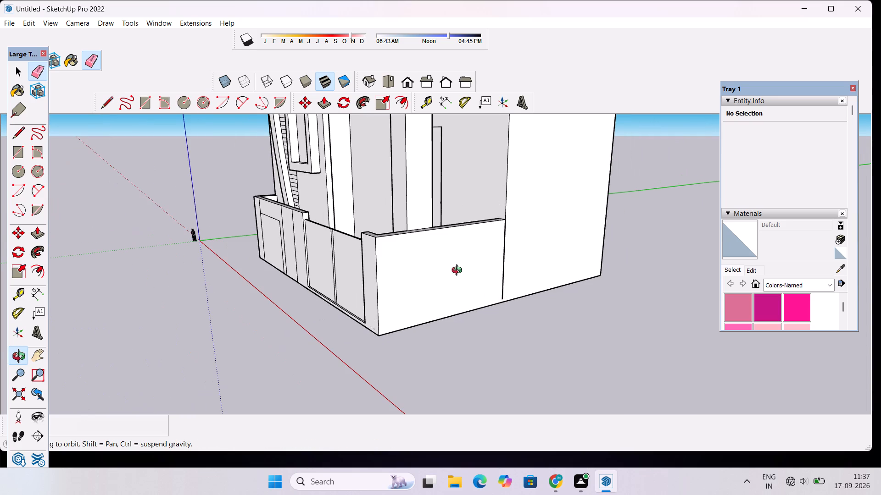
left_click_drag(459, 271, 653, 386)
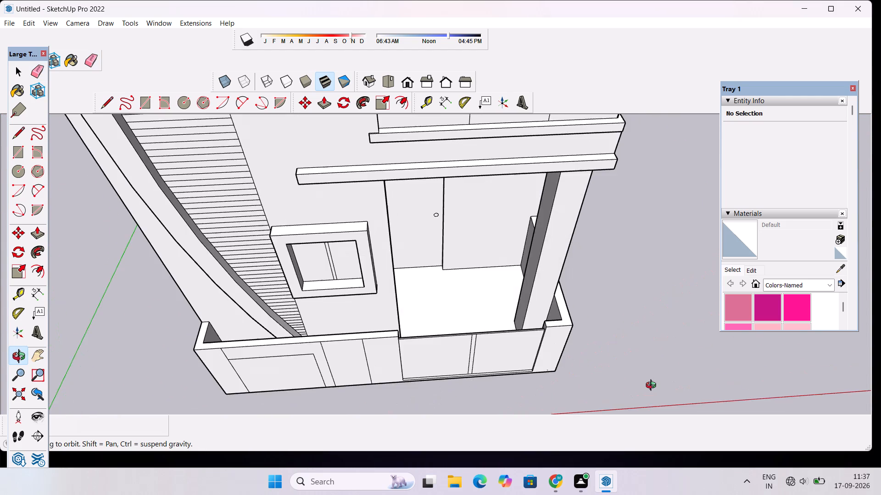
left_click_drag(653, 386, 655, 378)
left_click_drag(659, 374, 318, 278)
scroll(303, 238, "down", 10)
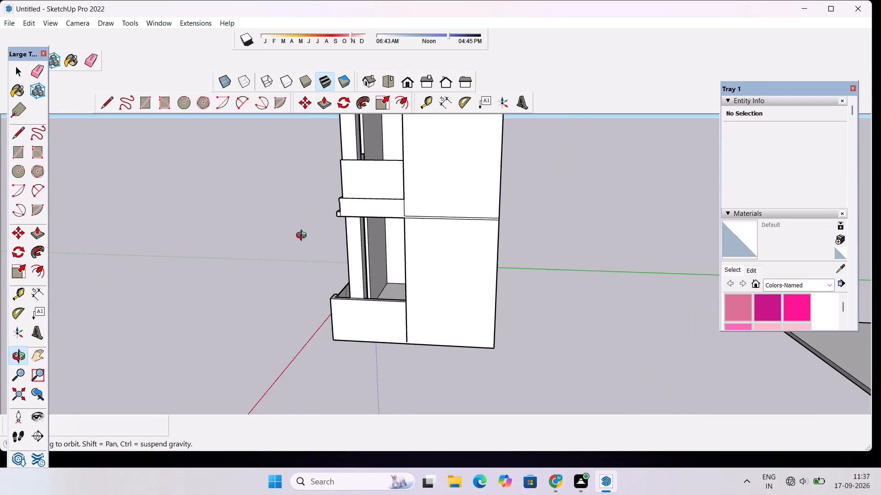
left_click_drag(383, 330, 424, 358)
scroll(455, 331, "up", 7)
key("e")
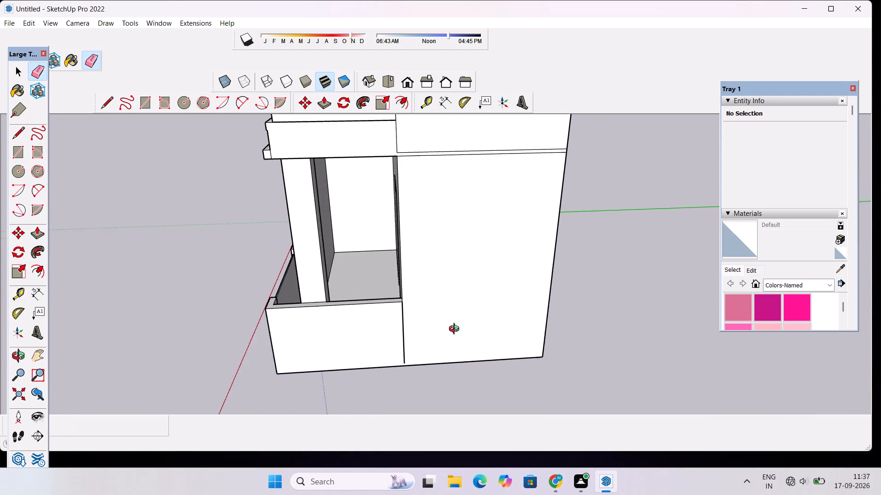
left_click_drag(406, 318, 385, 342)
Examine the front compound wall's opening layout and the overall facade from several angles and distances.
key("o")
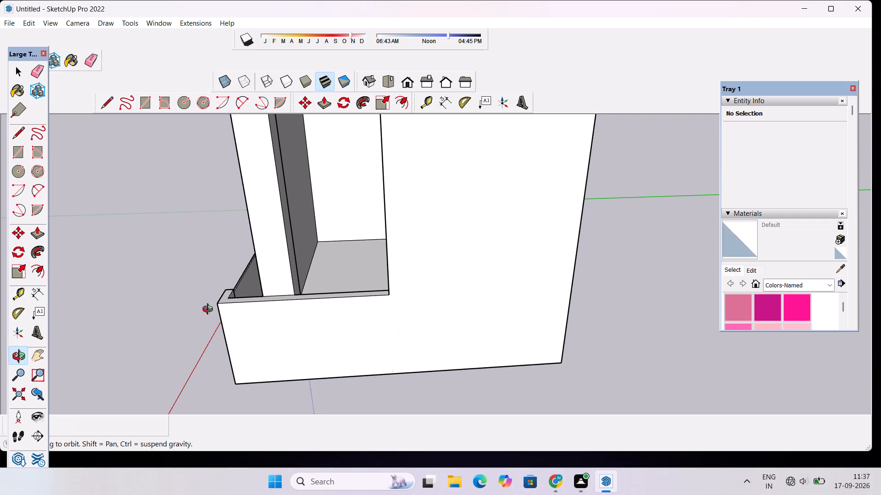
left_click_drag(210, 310, 425, 292)
scroll(419, 259, "down", 8)
left_click_drag(387, 298, 561, 327)
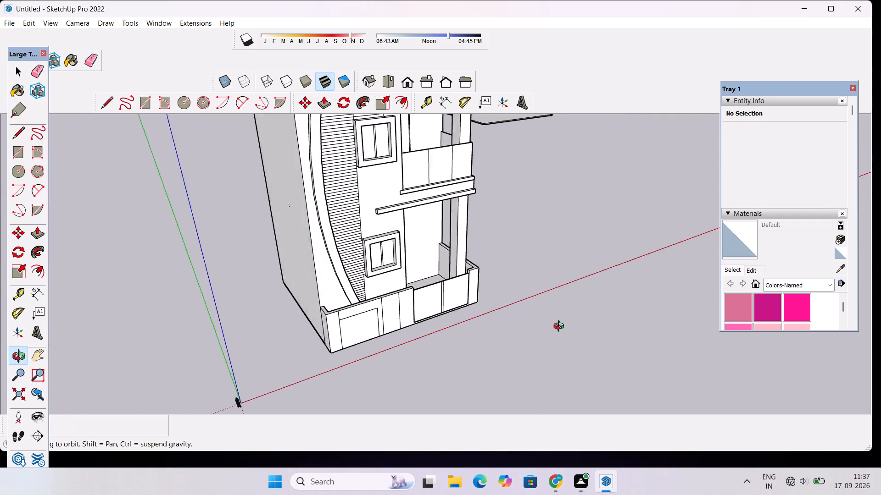
left_click_drag(561, 327, 701, 321)
scroll(574, 301, "up", 2)
left_click_drag(592, 327, 393, 325)
scroll(393, 324, "up", 2)
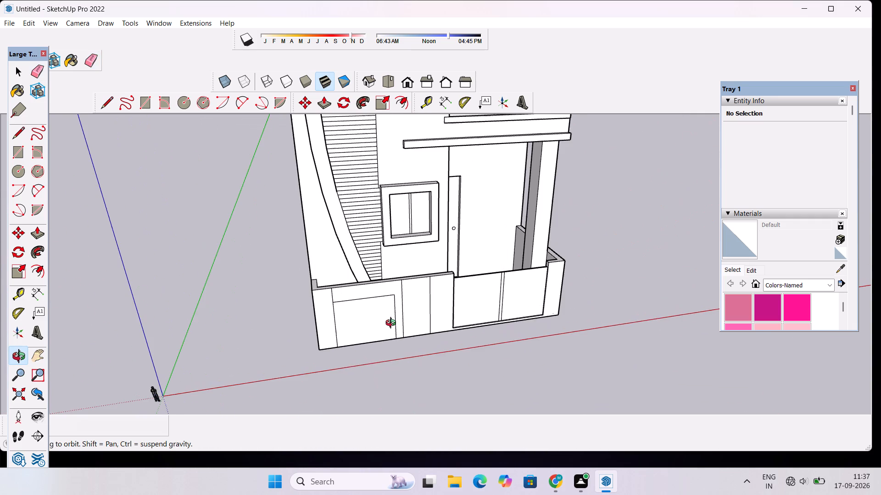
scroll(393, 324, "up", 7)
scroll(418, 284, "down", 6)
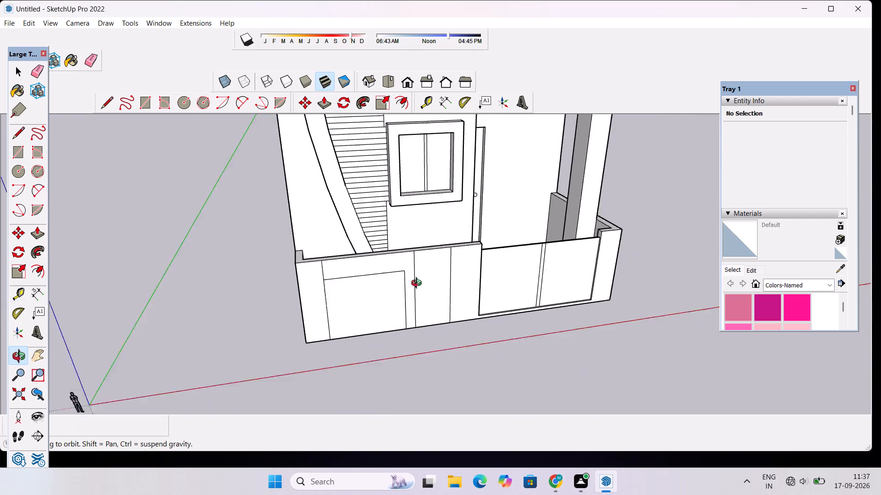
scroll(418, 284, "down", 1)
scroll(418, 294, "up", 8)
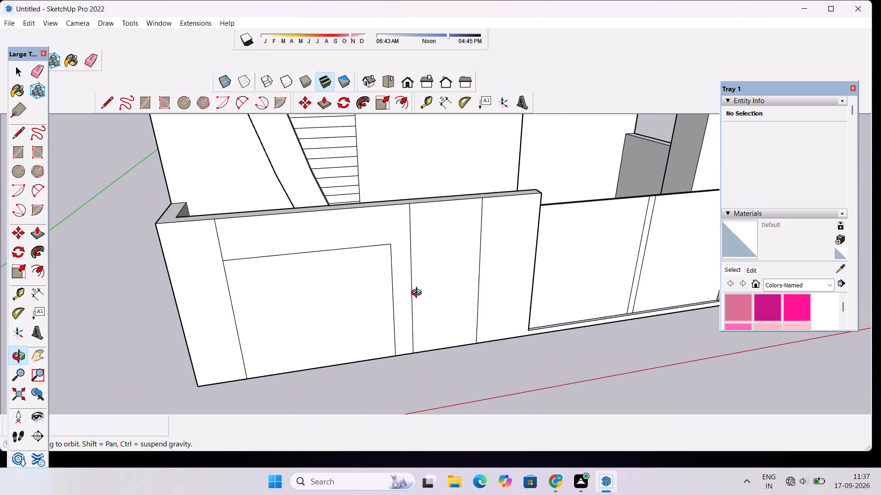
scroll(418, 294, "up", 1)
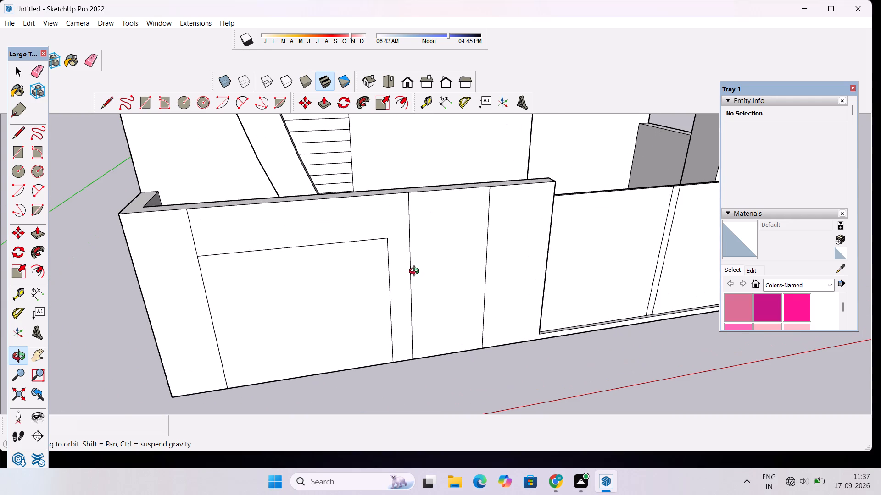
scroll(416, 271, "down", 7)
scroll(418, 275, "up", 1)
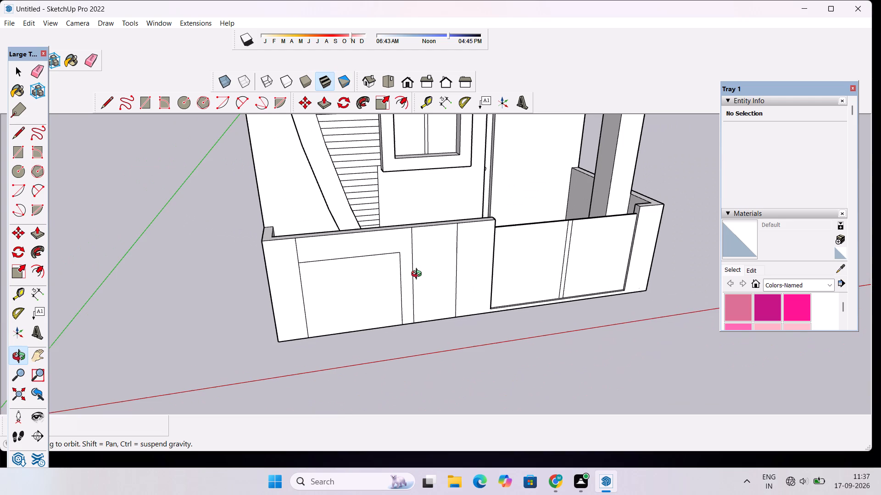
scroll(418, 275, "down", 3)
scroll(418, 275, "up", 1)
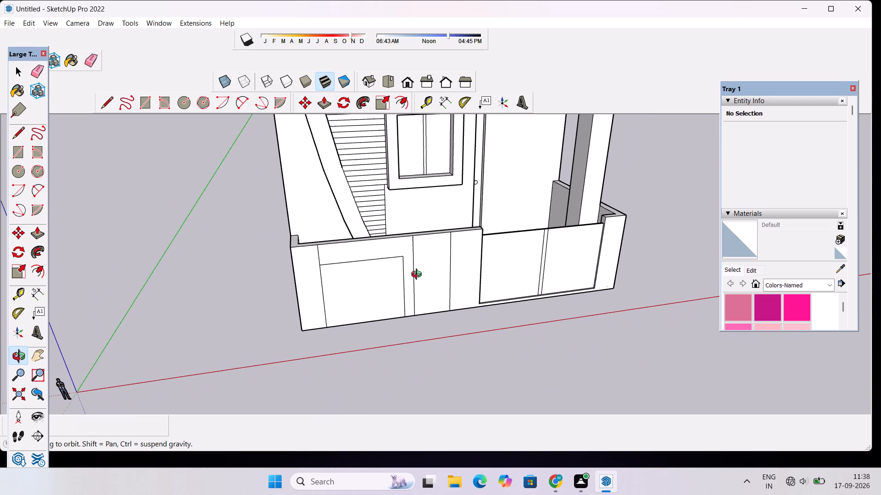
scroll(418, 275, "down", 5)
left_click_drag(417, 334, 402, 266)
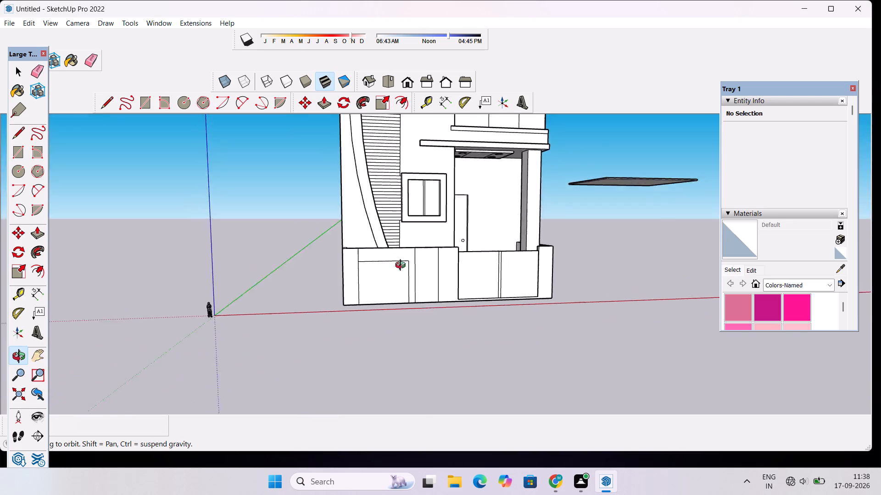
left_click_drag(402, 266, 401, 261)
scroll(396, 263, "up", 4)
left_click_drag(563, 322, 553, 322)
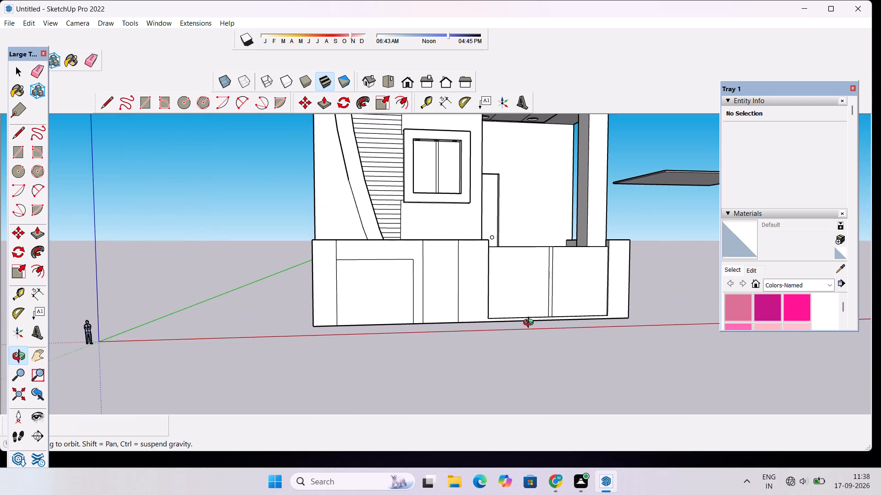
scroll(502, 298, "down", 2)
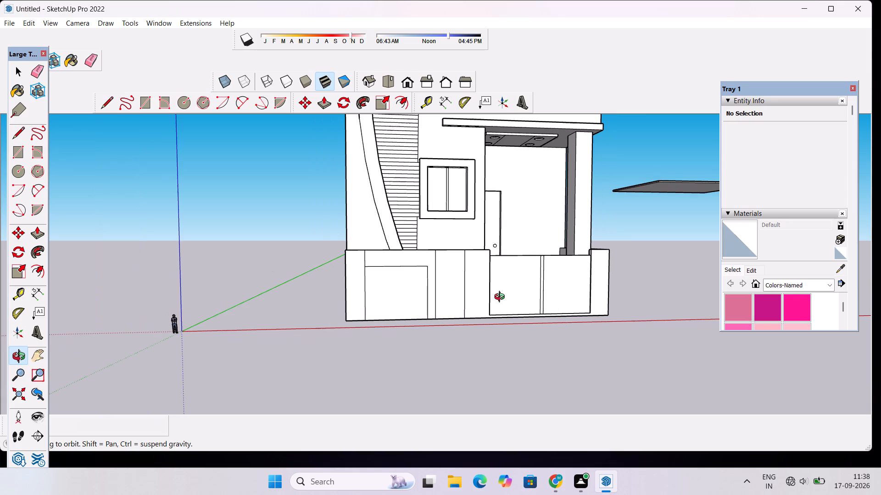
scroll(502, 298, "down", 9)
left_click_drag(502, 298, 569, 380)
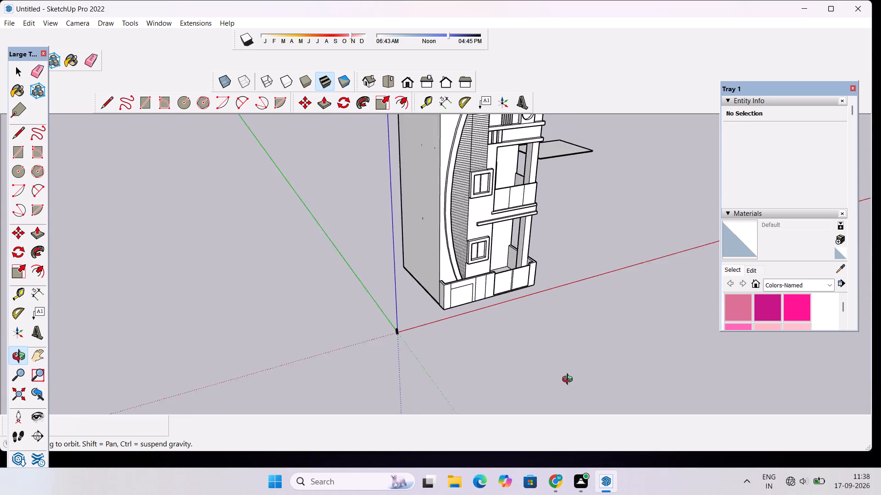
left_click_drag(569, 380, 532, 381)
double_click(532, 381)
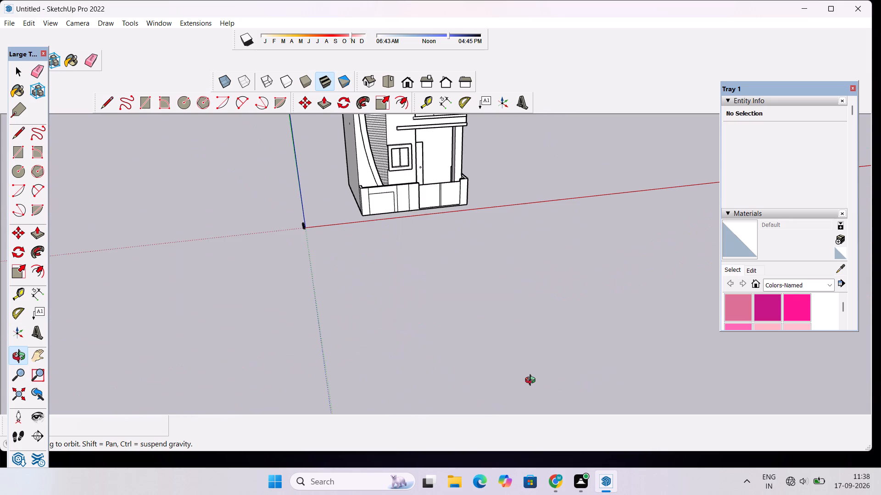
scroll(530, 375, "up", 4)
scroll(529, 371, "down", 5)
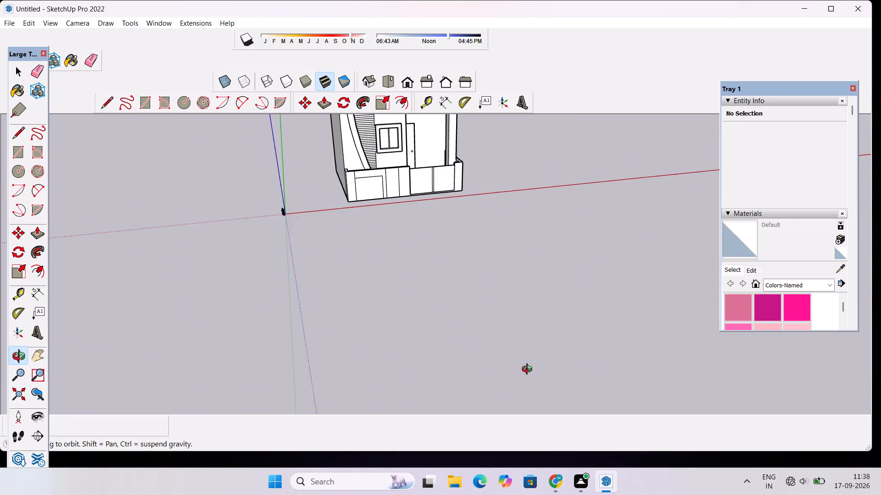
scroll(529, 370, "down", 5)
left_click_drag(533, 372, 526, 326)
left_click_drag(526, 319, 533, 369, "shift")
scroll(530, 369, "up", 3, "shift")
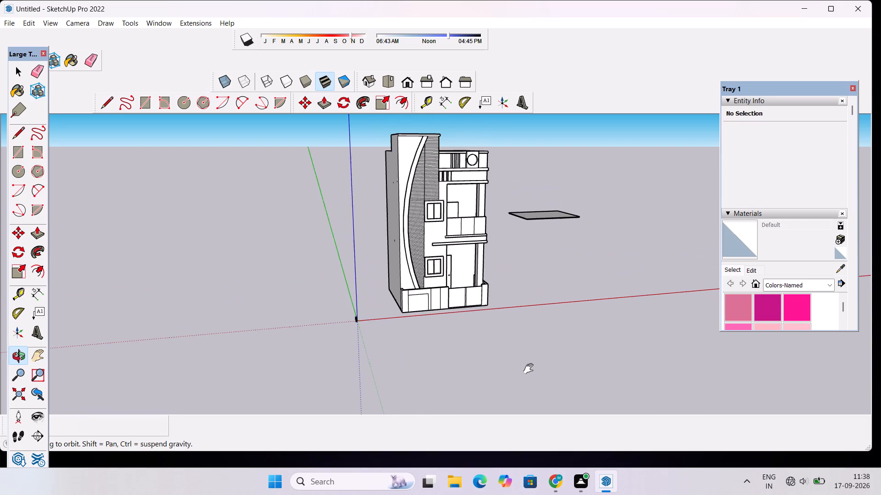
scroll(530, 369, "up", 2)
left_click_drag(563, 344, 493, 346)
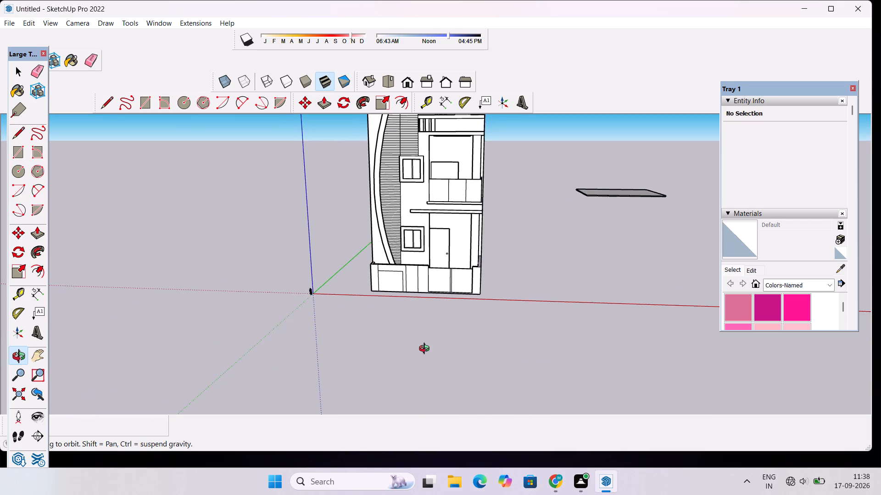
scroll(426, 350, "up", 6)
left_click_drag(384, 358, 457, 349)
scroll(463, 346, "up", 1)
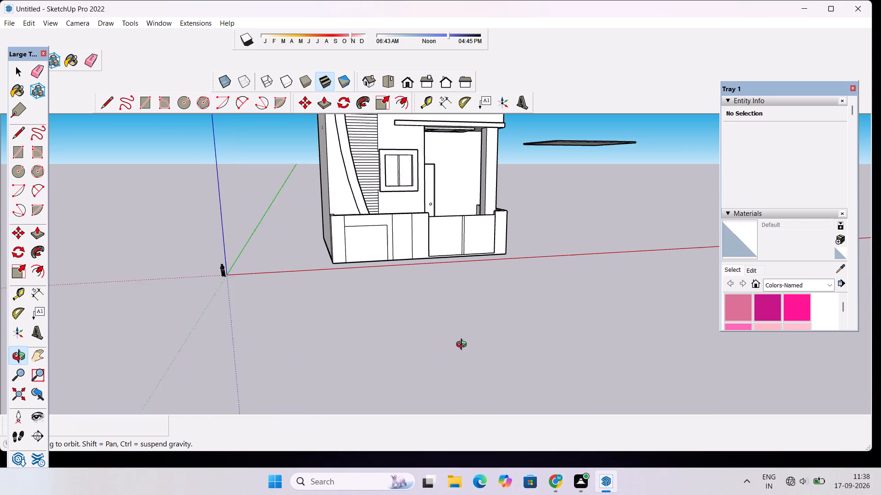
Examine the front compound wall, its base and the lower facade from several distances and angles.
scroll(463, 346, "up", 8)
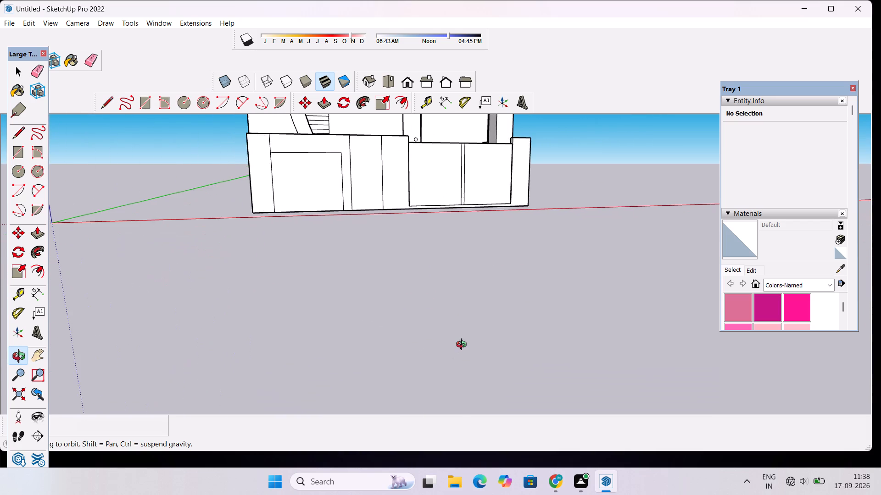
scroll(463, 346, "down", 6)
scroll(463, 346, "up", 4)
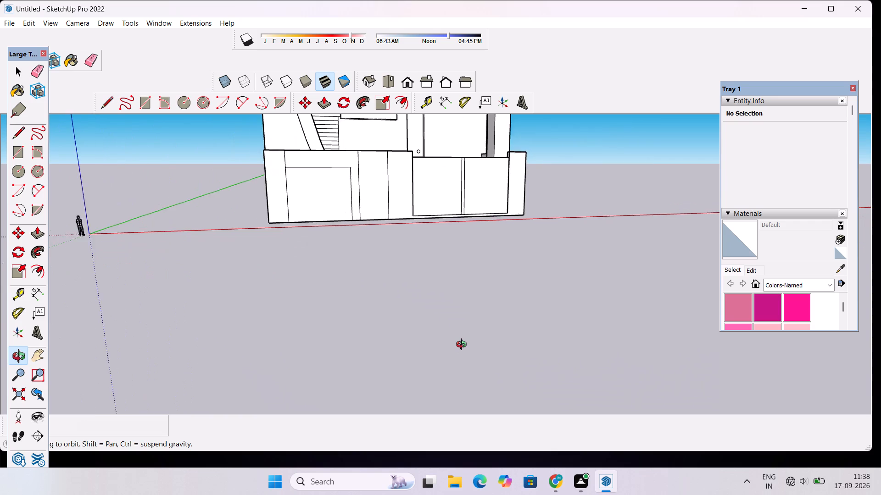
scroll(463, 346, "up", 4)
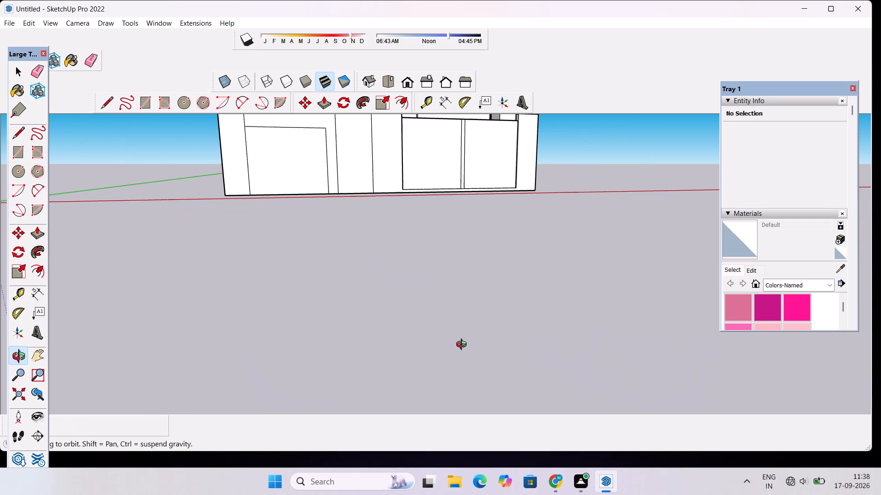
scroll(463, 346, "down", 4)
left_click_drag(453, 380, 441, 341)
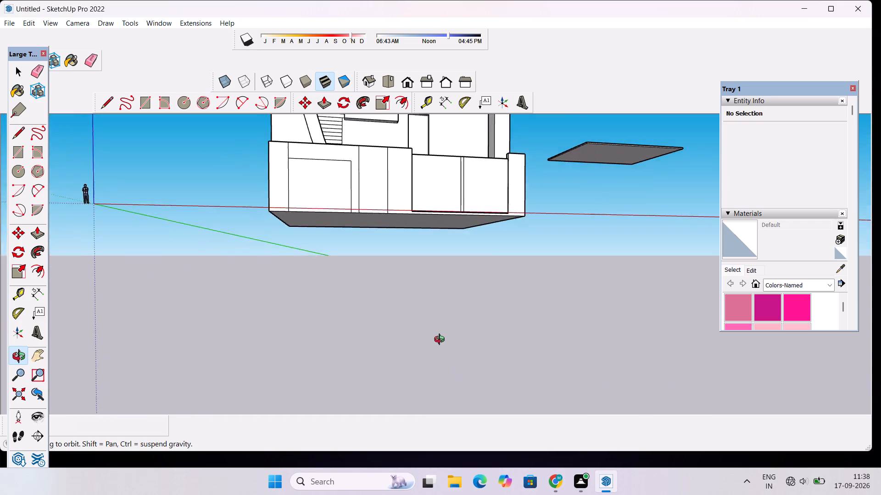
left_click_drag(441, 341, 440, 335)
scroll(438, 330, "down", 3)
left_click_drag(453, 320, 391, 373)
left_click_drag(413, 290, 426, 342, "shift")
scroll(422, 338, "up", 3)
left_click_drag(378, 352, 458, 348)
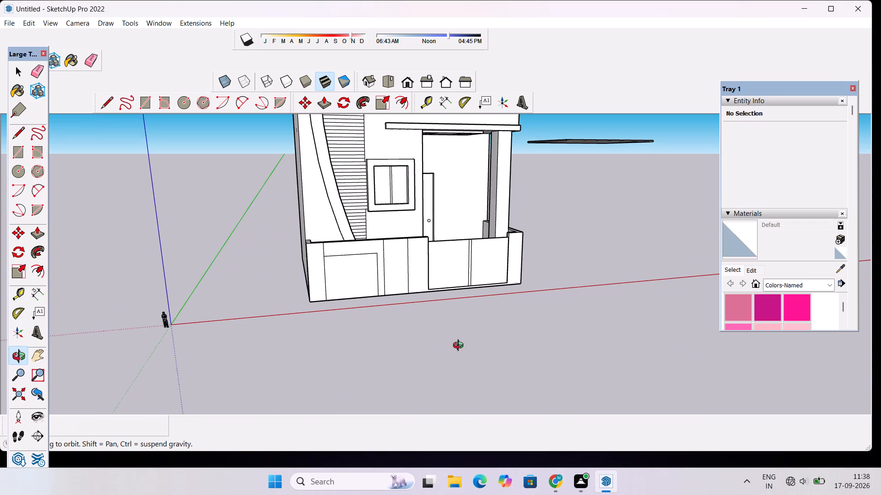
scroll(460, 346, "down", 3)
left_click_drag(460, 342, 469, 400, "shift")
scroll(450, 367, "up", 3)
left_click_drag(470, 361, 430, 357)
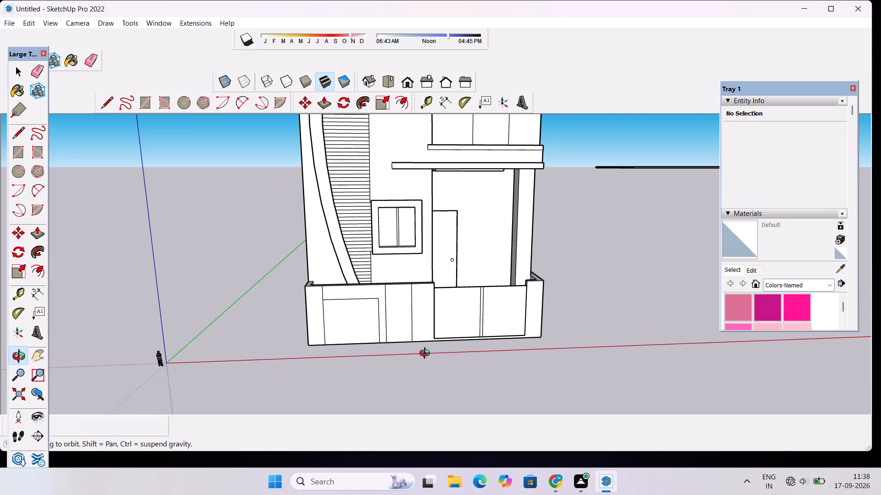
scroll(424, 347, "up", 7)
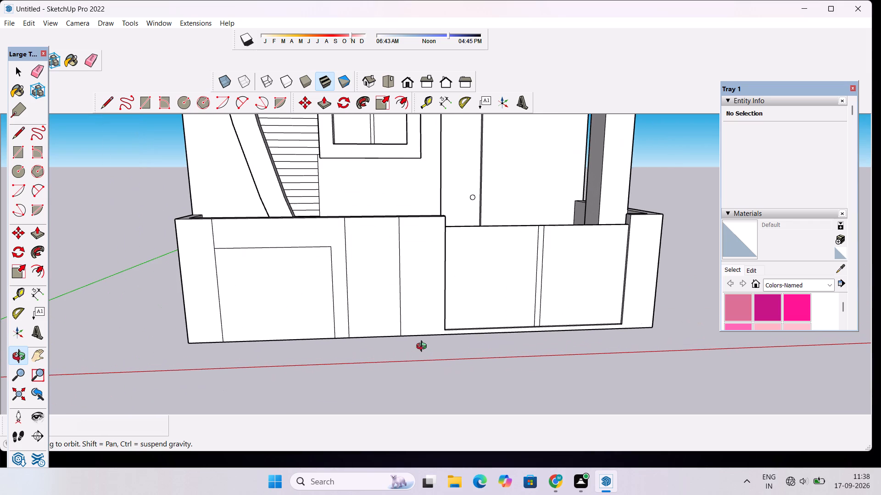
scroll(392, 334, "down", 8)
left_click_drag(437, 313, 393, 322, "shift")
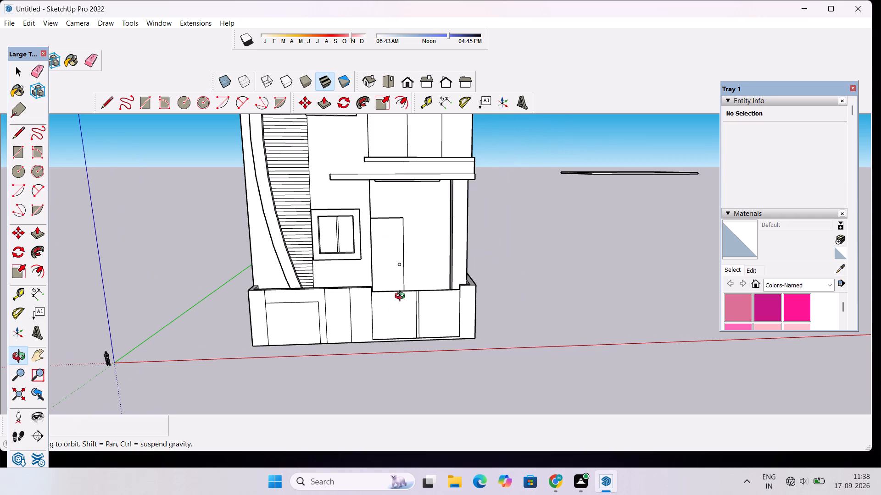
Place a vertical guide on the ground-floor door, 2' in from the jamb edge opposite the handle.
scroll(414, 257, "up", 3)
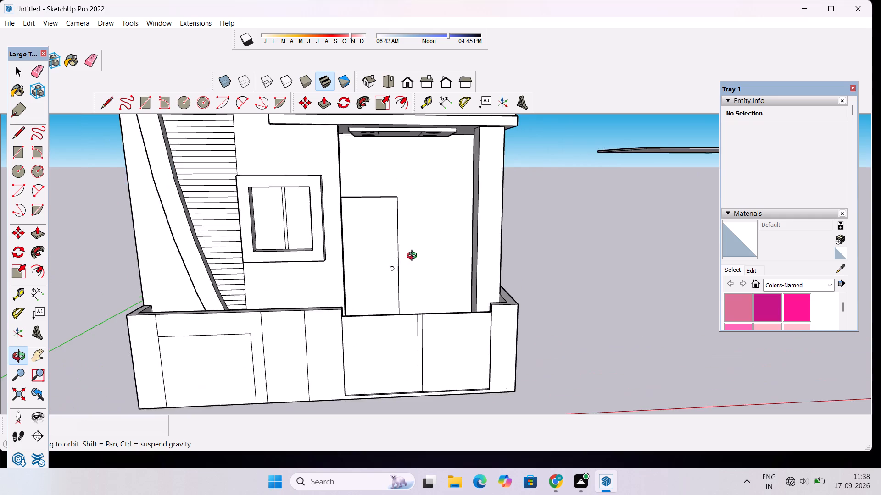
scroll(414, 257, "up", 4)
left_click_drag(445, 281, 385, 310)
scroll(358, 276, "up", 4)
left_click_drag(356, 276, 368, 332, "shift")
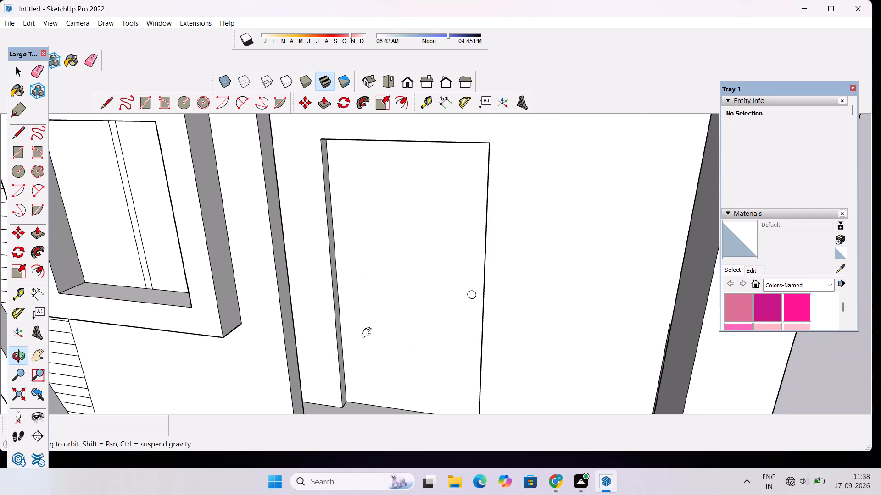
key("t")
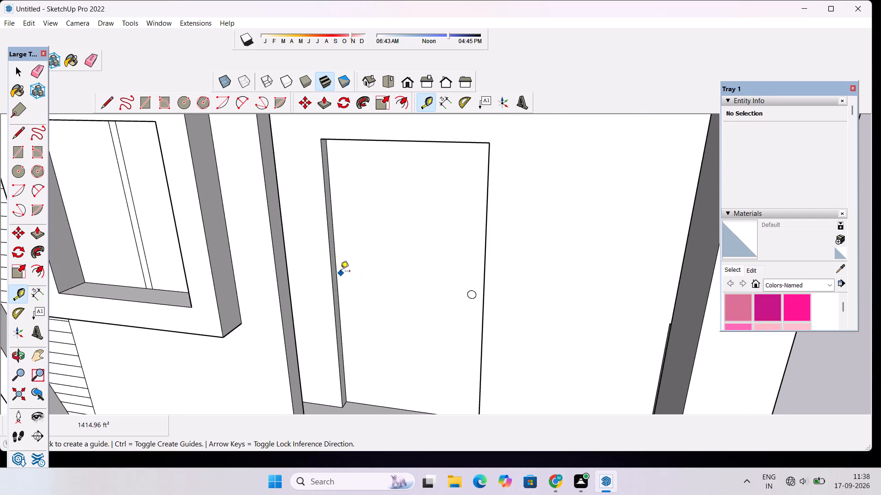
left_click(335, 269)
scroll(356, 270, "down", 2)
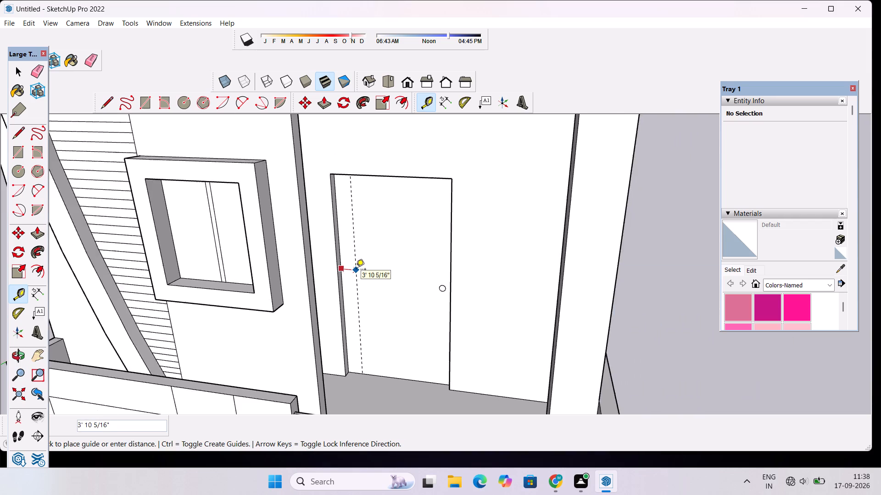
scroll(356, 270, "down", 5)
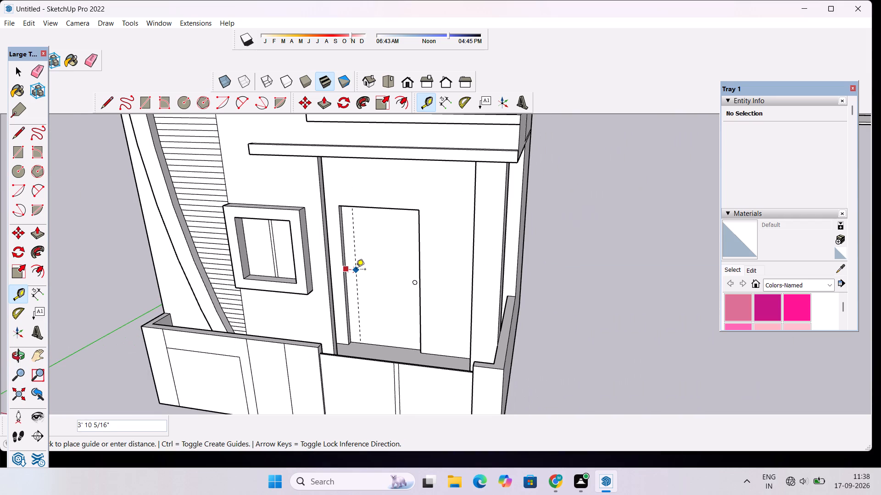
type("2'")
key("Return")
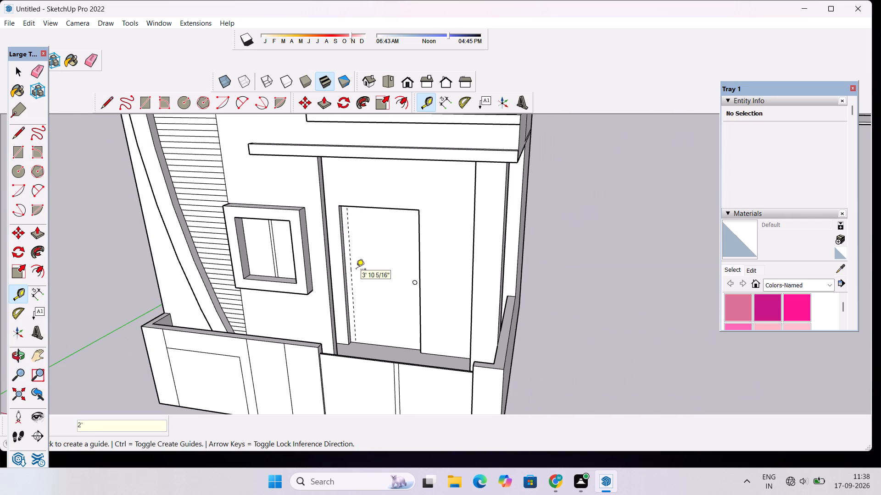
Place a second vertical guide on the ground-floor door, about 3' 3" in from the handle-side jamb edge.
scroll(391, 264, "up", 4)
scroll(429, 254, "up", 15)
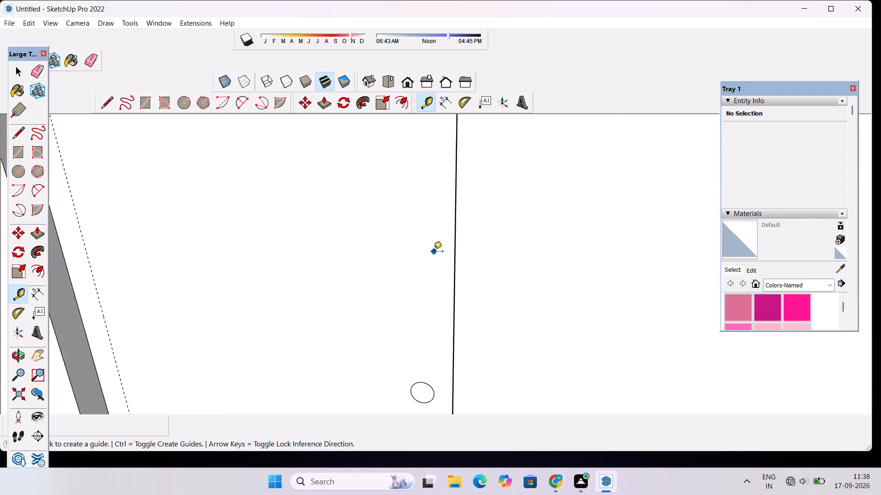
scroll(434, 252, "up", 15)
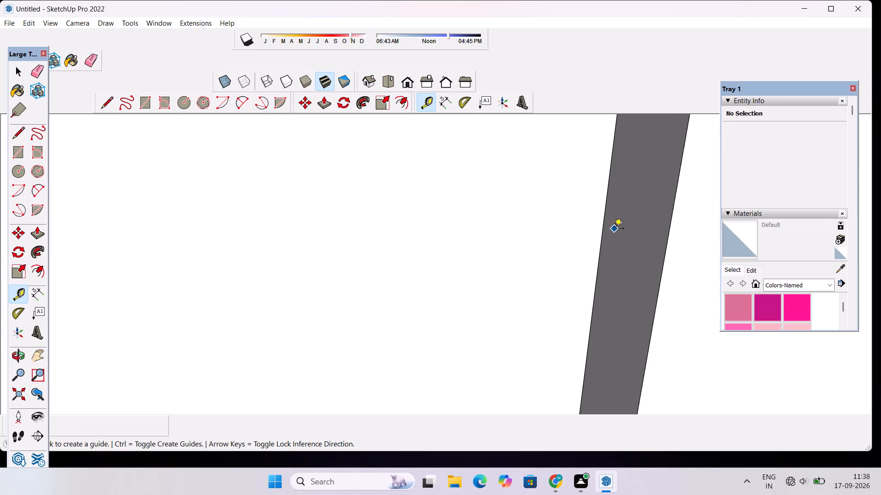
left_click(605, 229)
scroll(533, 240, "down", 19)
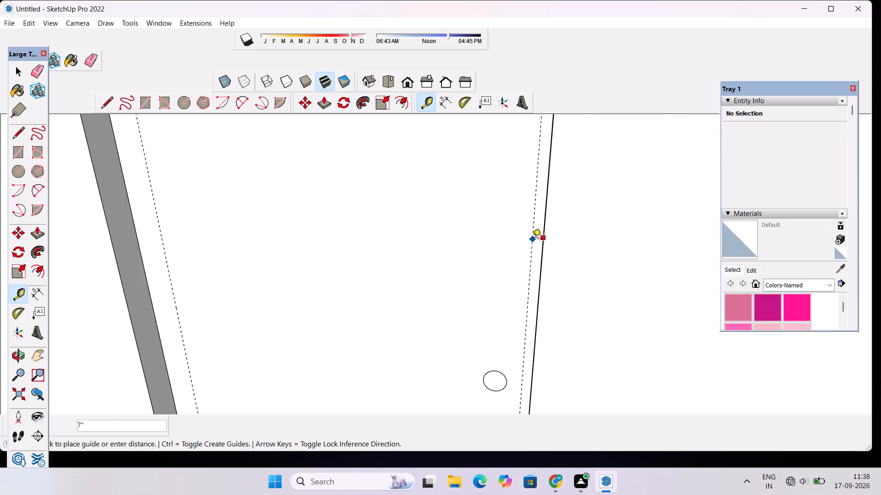
scroll(533, 240, "down", 7)
left_click(505, 241)
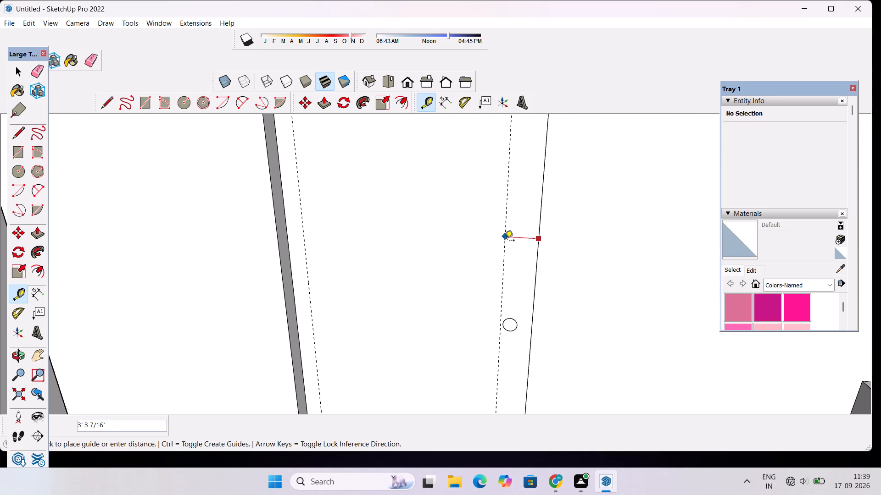
scroll(496, 246, "down", 7)
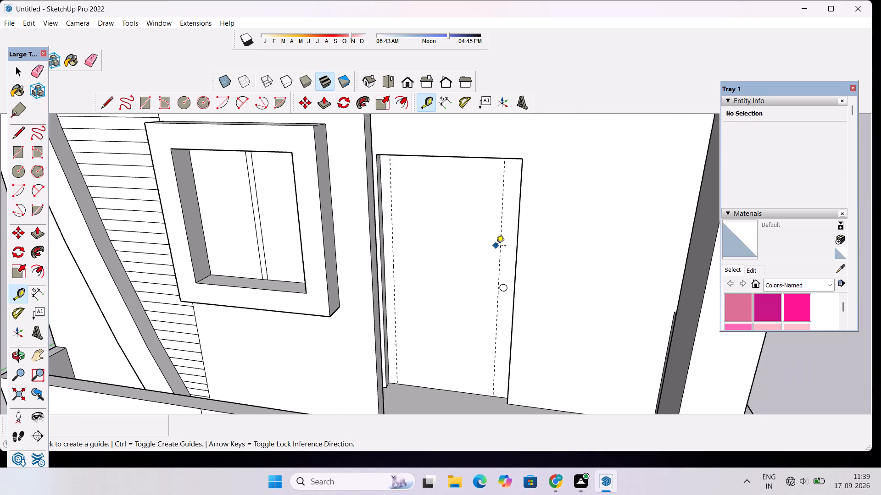
key("space")
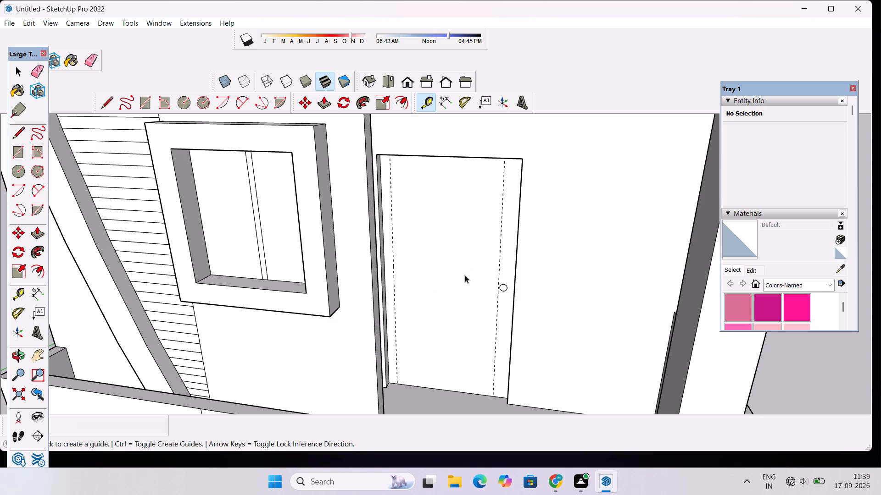
Draw a vertical line about 52' long from the ground-floor door's bottom to its top along the guide opposite the handle.
key("l")
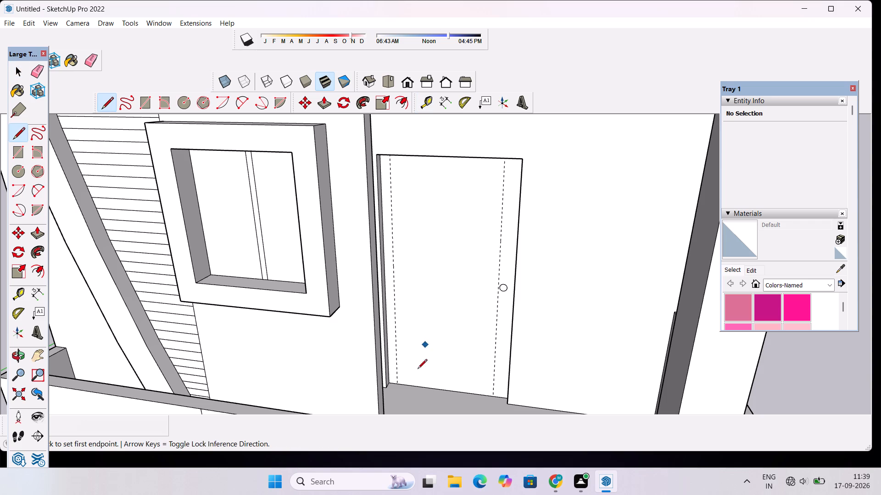
left_click(398, 383)
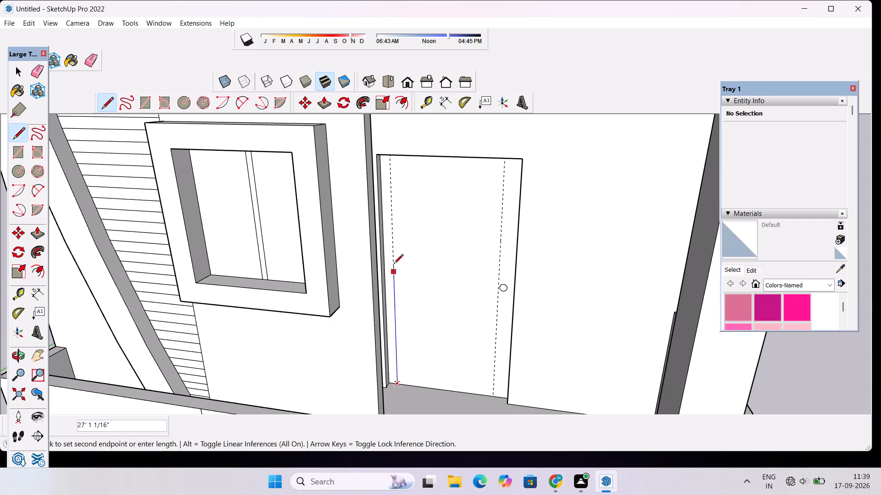
scroll(391, 186, "up", 7)
scroll(393, 192, "down", 5)
scroll(394, 192, "up", 1)
scroll(394, 192, "down", 3)
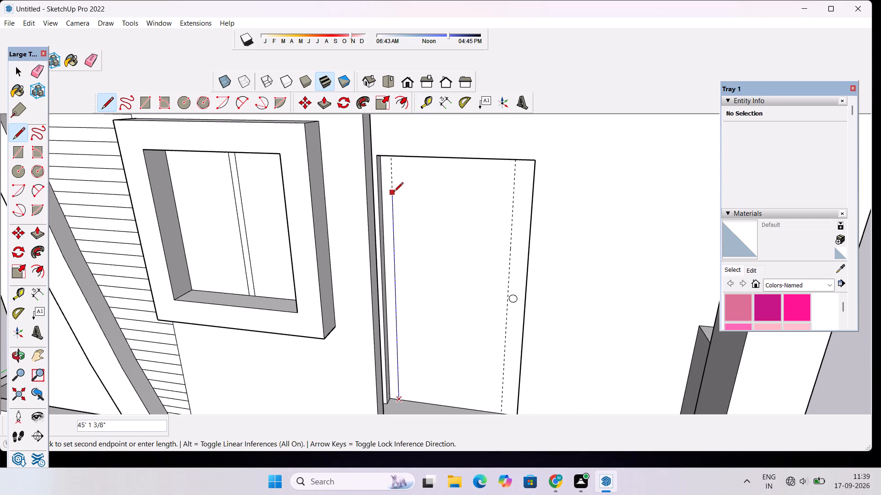
key("o")
left_click_drag(396, 211, 393, 174)
left_click_drag(399, 218, 401, 159)
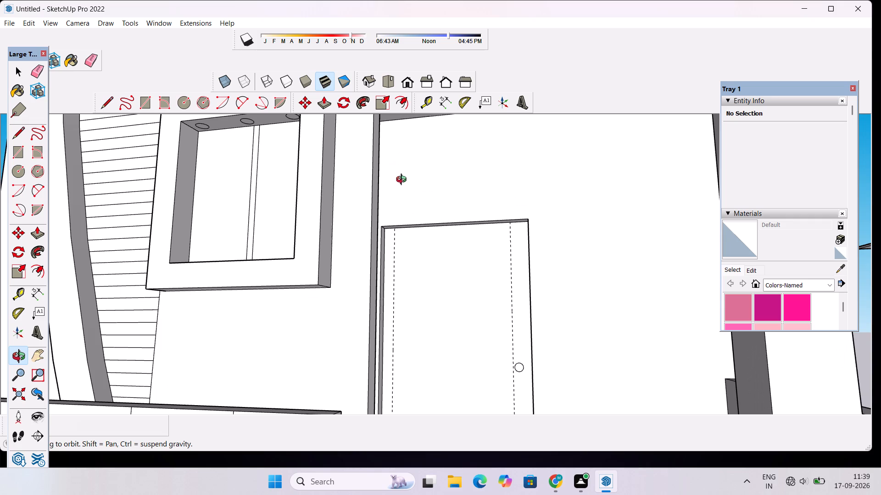
key("l")
scroll(401, 236, "up", 7)
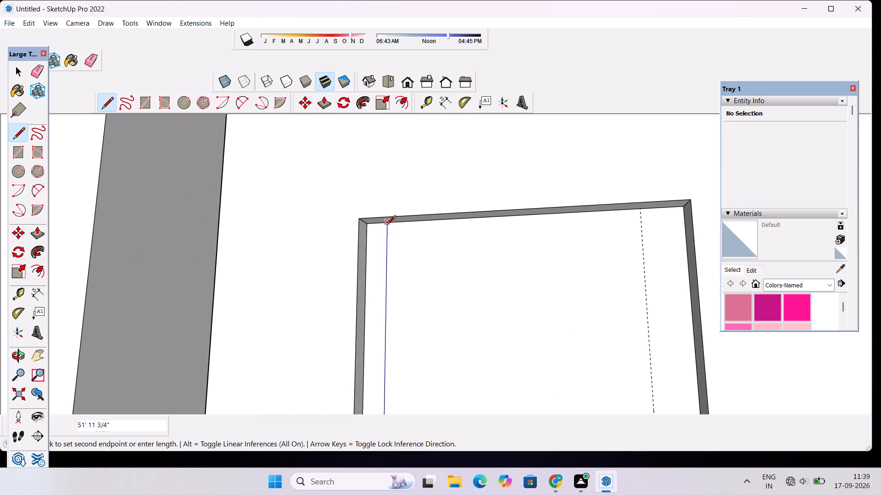
left_click(386, 225)
Draw a vertical line from the ground-floor door's top to its bottom along the guide on the handle side.
scroll(397, 219, "down", 3)
scroll(464, 213, "down", 1)
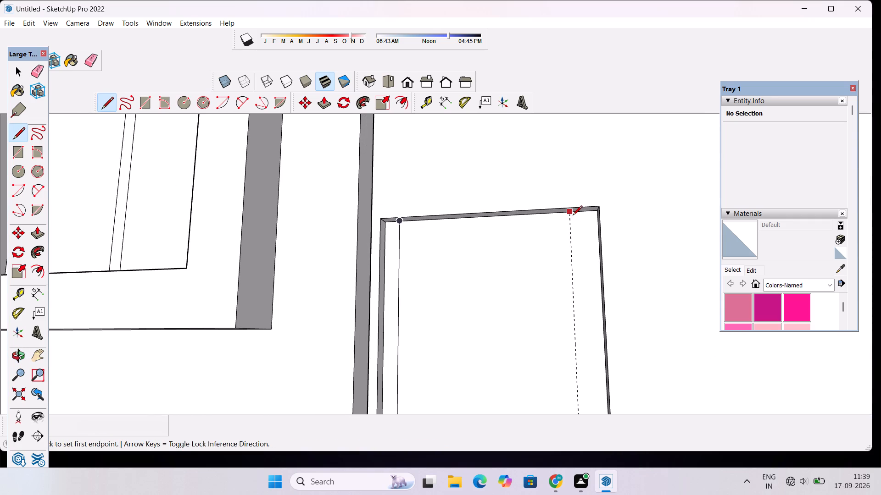
scroll(573, 216, "up", 9)
left_click(567, 207)
scroll(559, 213, "down", 8)
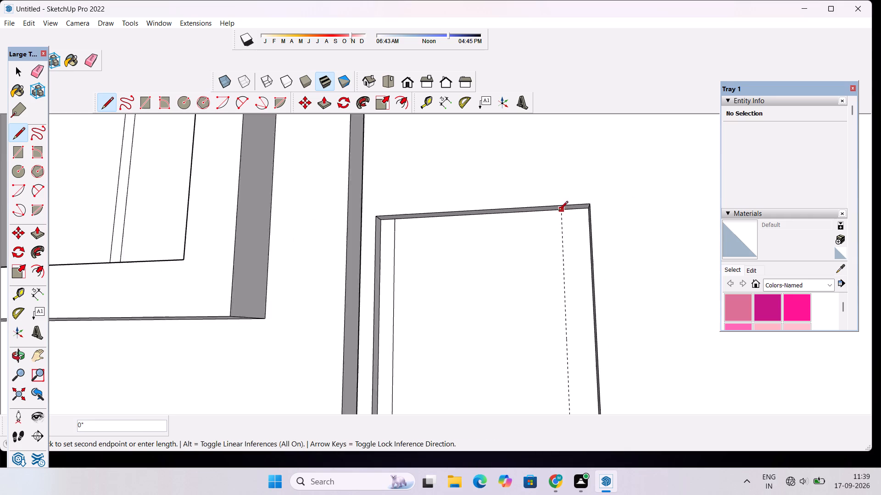
scroll(558, 211, "down", 11)
scroll(575, 233, "up", 7)
key("o")
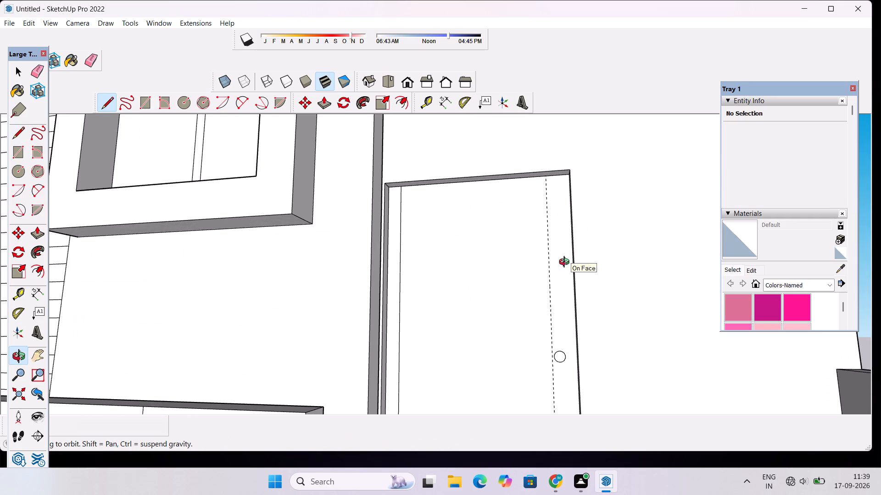
left_click_drag(564, 266, 553, 401)
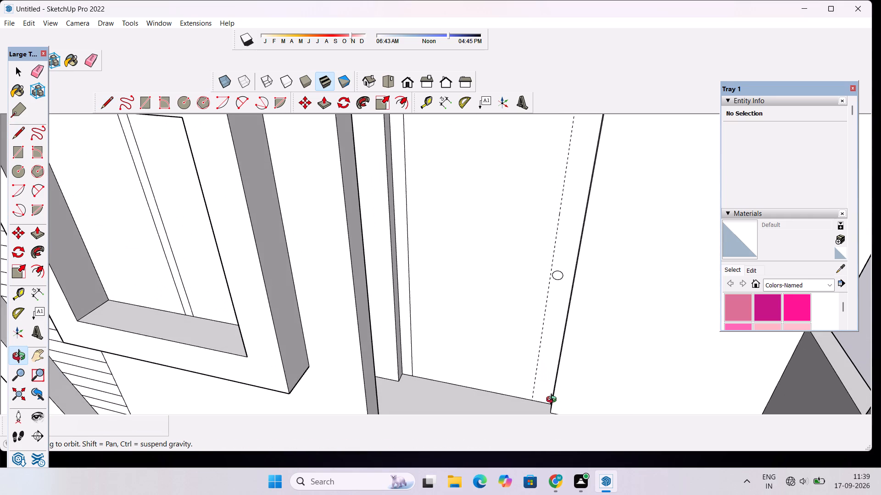
key("l")
scroll(530, 403, "up", 4)
left_click(533, 395)
key("space")
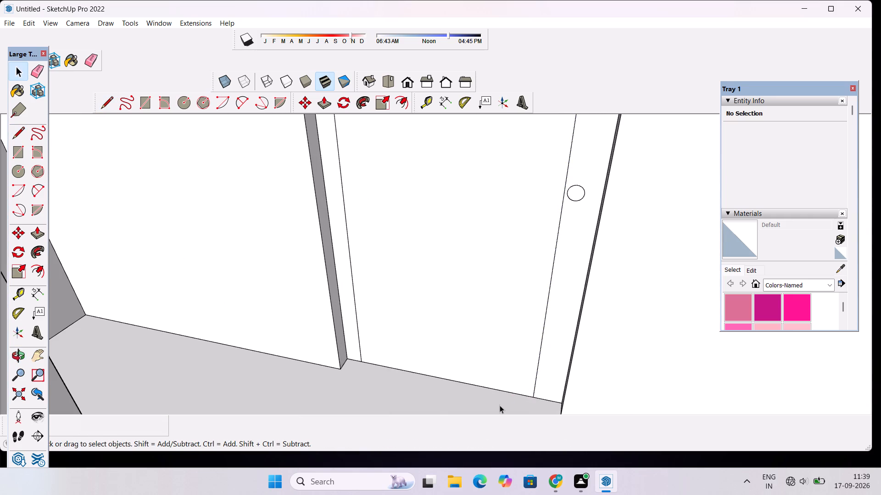
Place a vertical guide on the upper-floor balcony door, 2.5' in from the jamb edge opposite the handle.
scroll(446, 417, "down", 18)
scroll(473, 329, "down", 4)
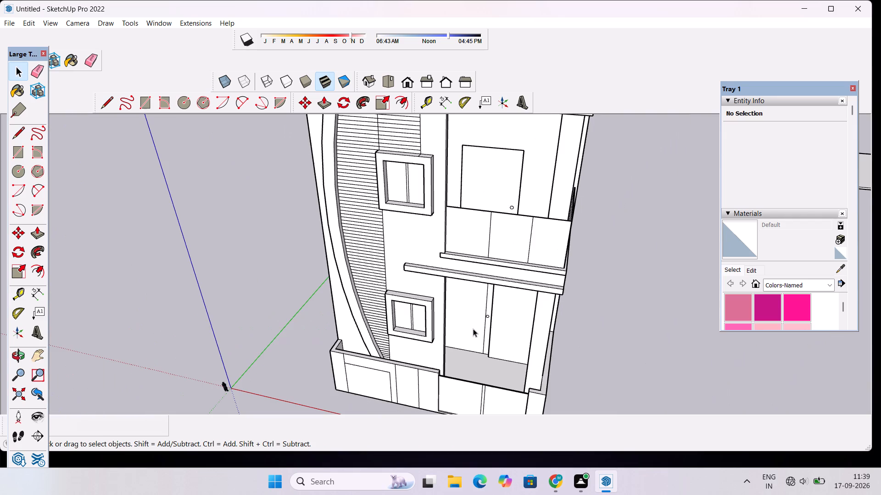
key("o")
left_click_drag(436, 329, 400, 444, "shift")
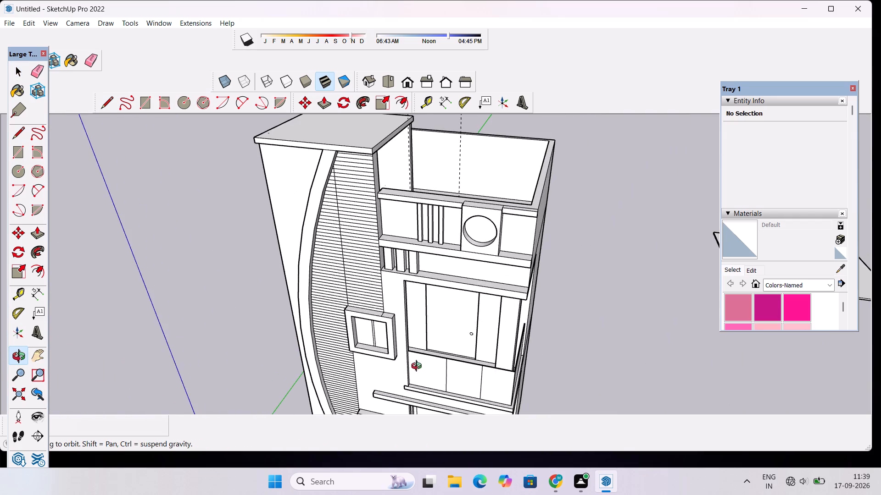
scroll(421, 361, "up", 12)
scroll(459, 326, "up", 3)
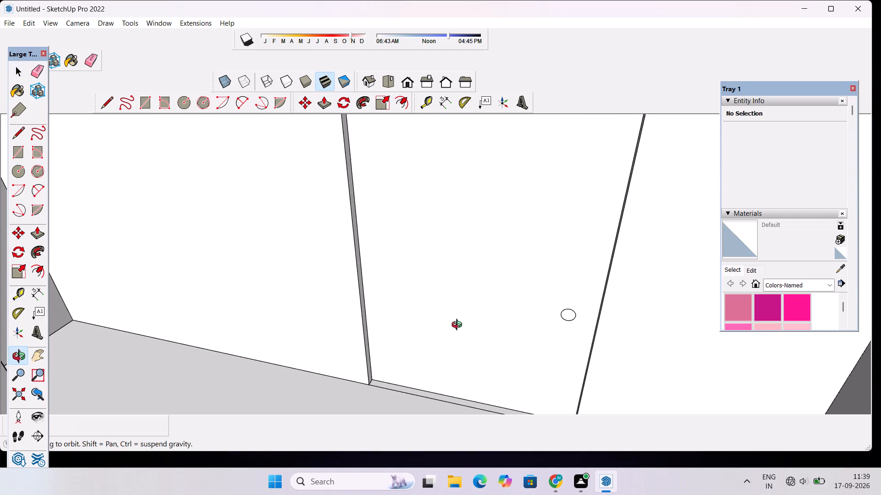
key("t")
scroll(388, 312, "up", 3)
left_click(351, 274)
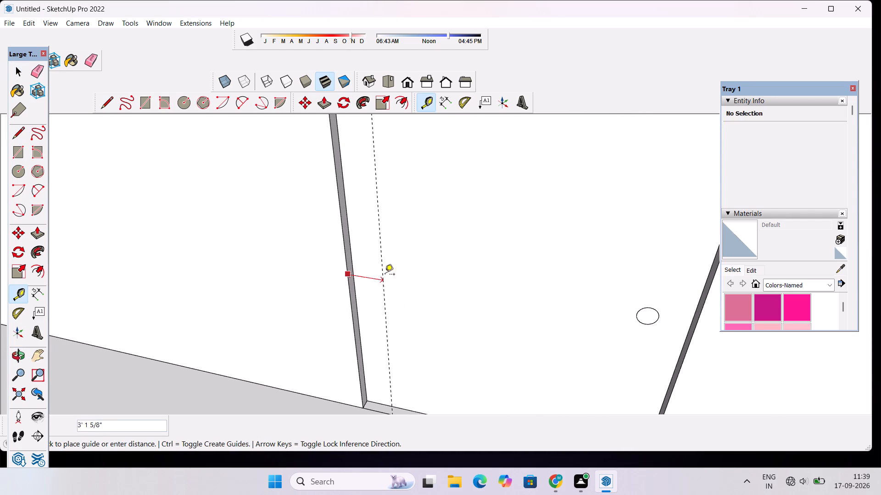
key("space")
type("t")
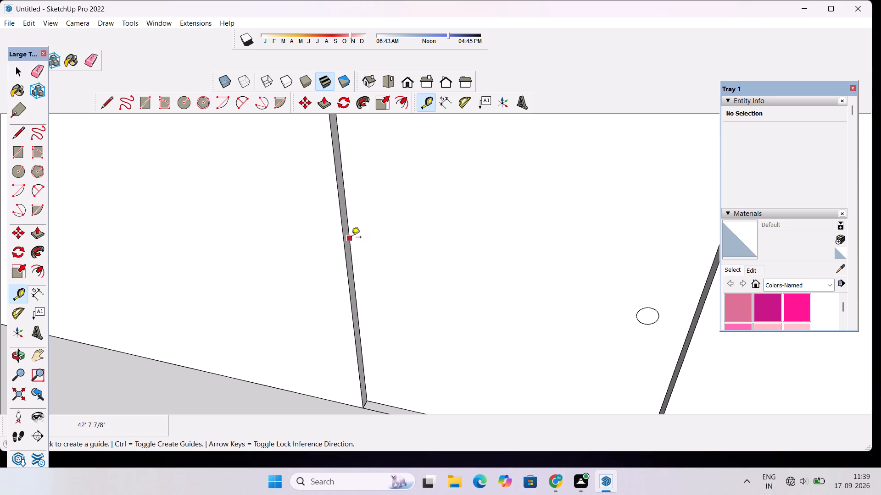
left_click(351, 236)
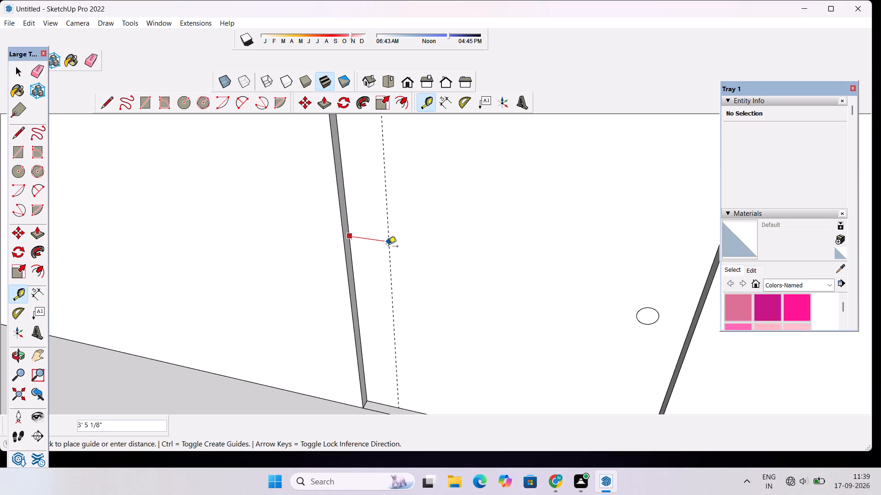
key("2")
type(".5'")
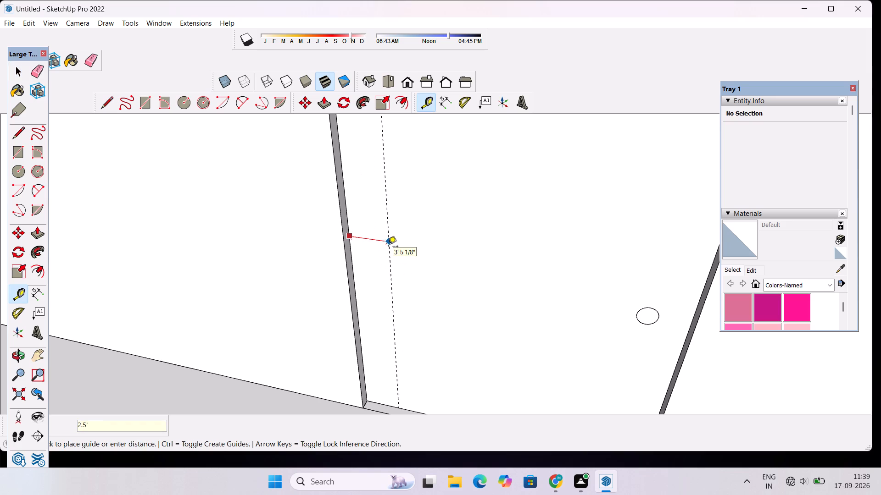
key("Return")
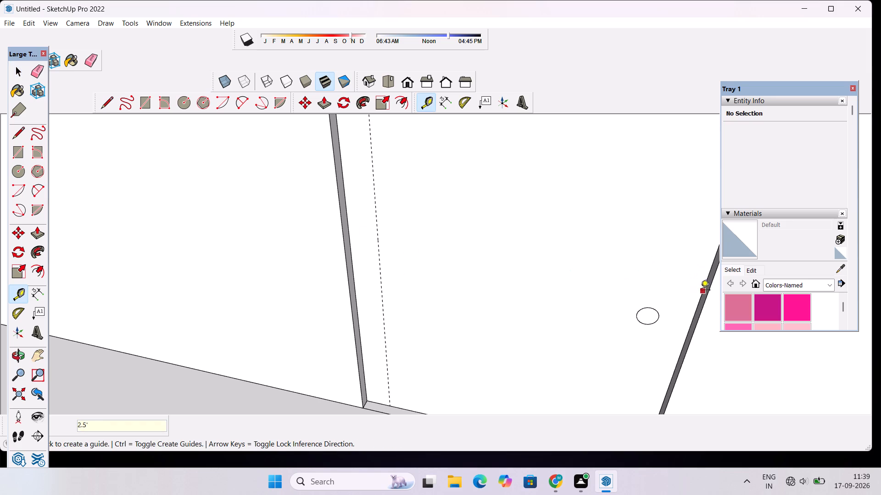
Place a second vertical guide on the balcony door, 2' in from the handle-side jamb edge.
left_click(701, 293)
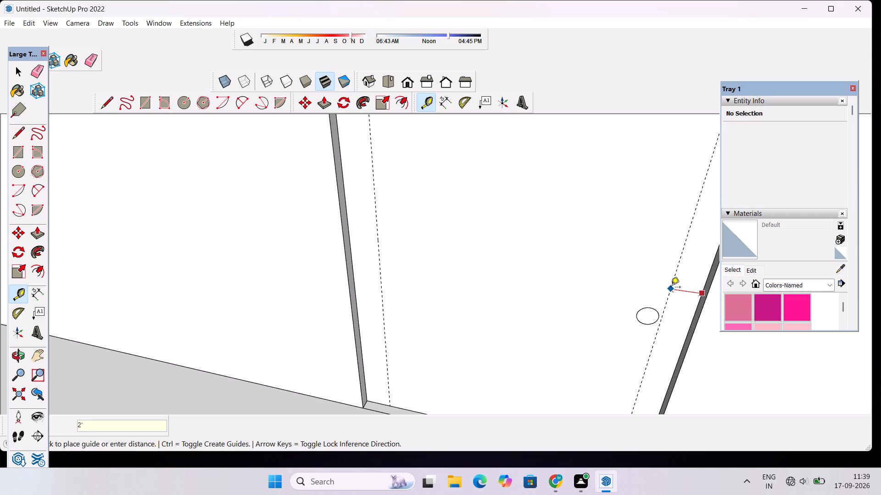
left_click(671, 288)
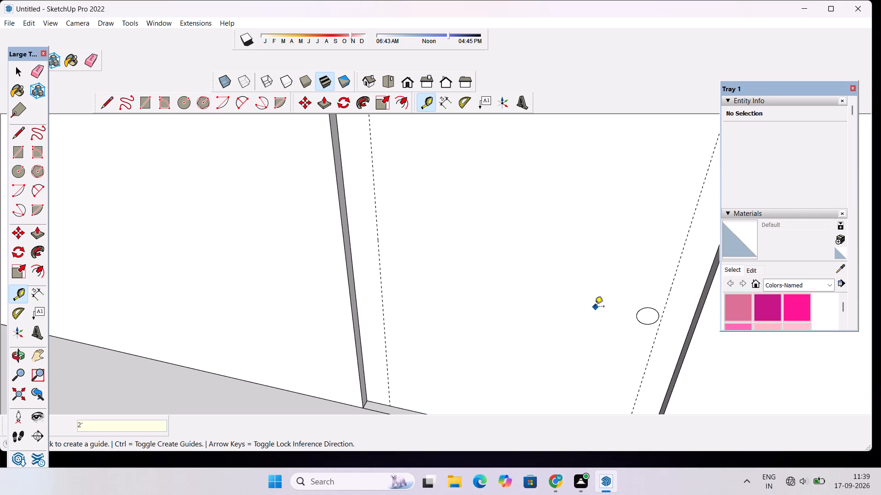
Draw a vertical line about 42' 8" long from the balcony door's bottom to its top along the guide opposite the handle.
key("l")
scroll(406, 340, "down", 2)
scroll(389, 397, "up", 1)
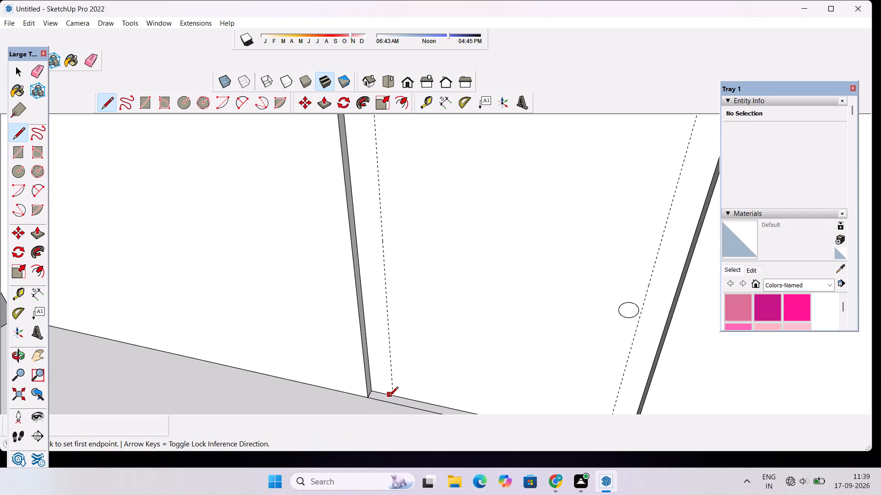
left_click(392, 396)
scroll(393, 364, "down", 12)
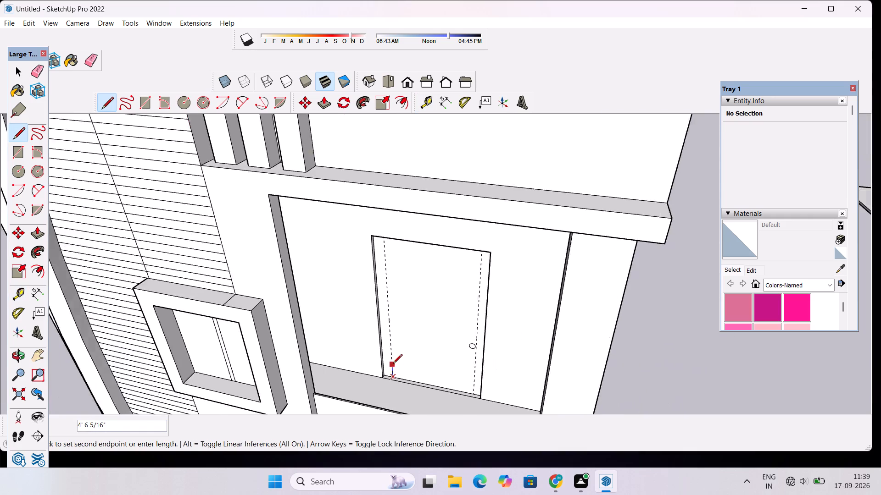
scroll(390, 299, "up", 4)
key("o")
left_click_drag(390, 297, 394, 226)
left_click_drag(371, 335, 384, 282)
scroll(379, 327, "down", 8)
scroll(374, 363, "up", 5)
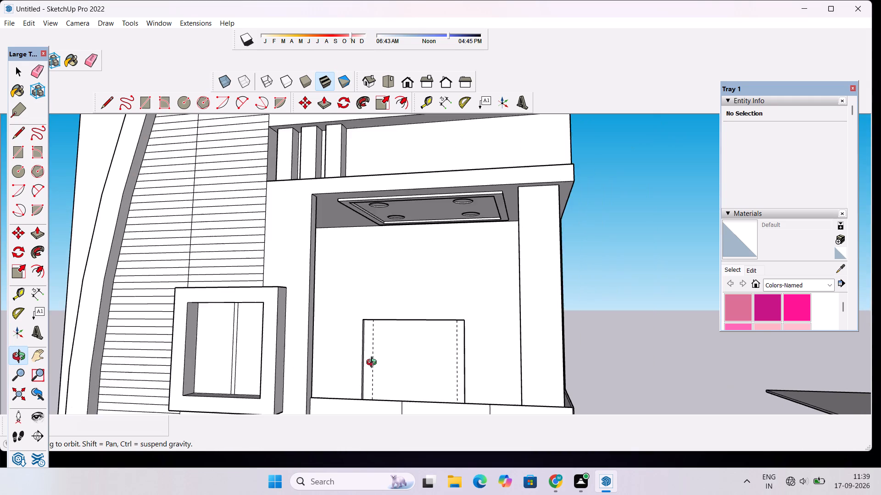
scroll(374, 363, "up", 11)
left_click_drag(374, 345, 381, 311)
key("l")
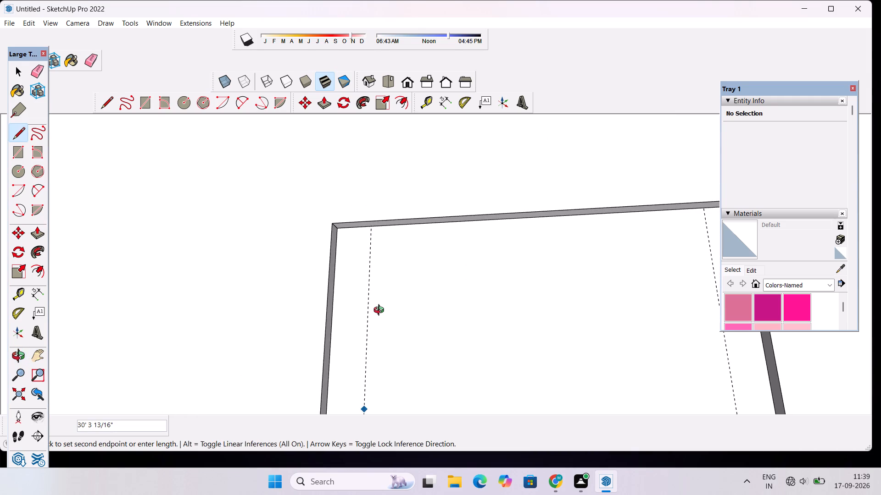
scroll(373, 226, "up", 2)
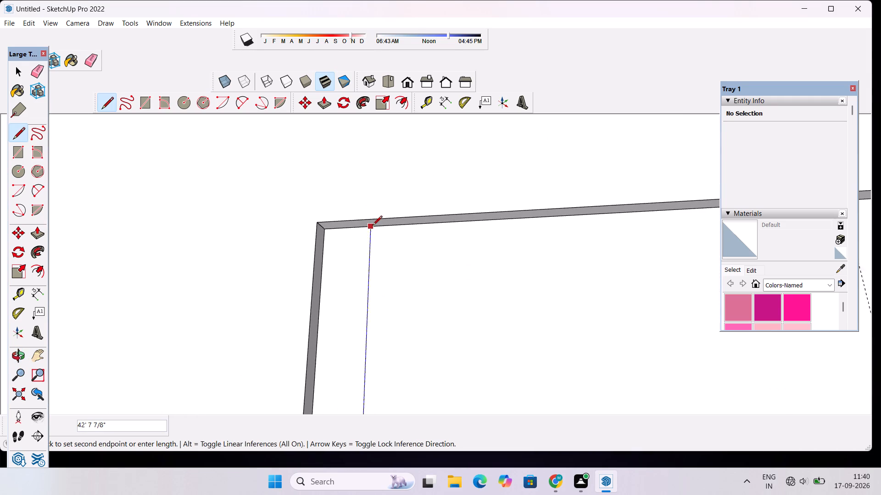
scroll(373, 226, "up", 2)
left_click(370, 226)
Draw a vertical line about 42' 8" long from the balcony door's top to its bottom along the handle-side guide.
scroll(291, 217, "down", 12)
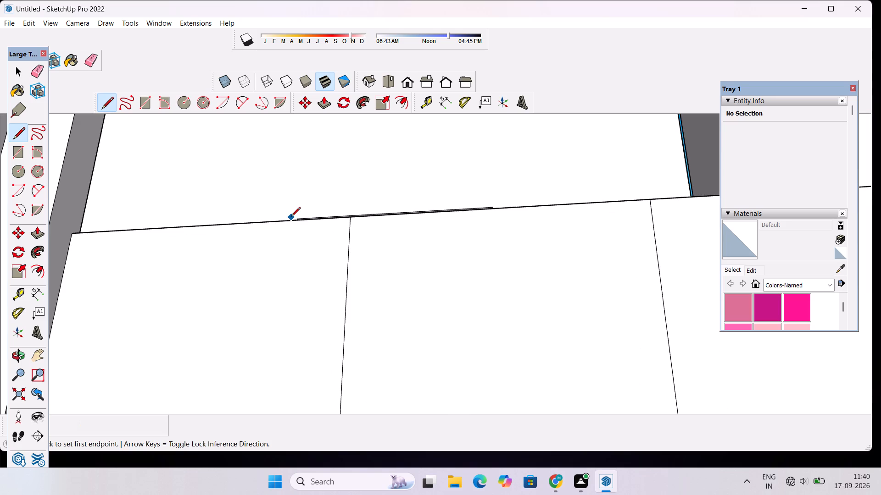
key("o")
left_click_drag(358, 235, 375, 307)
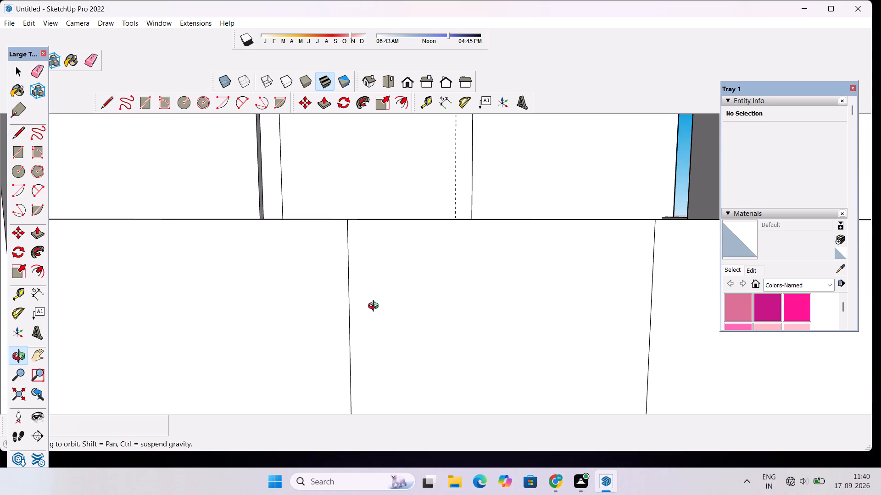
left_click_drag(381, 276, 398, 399, "shift")
scroll(432, 254, "up", 3)
left_click_drag(438, 251, 439, 316)
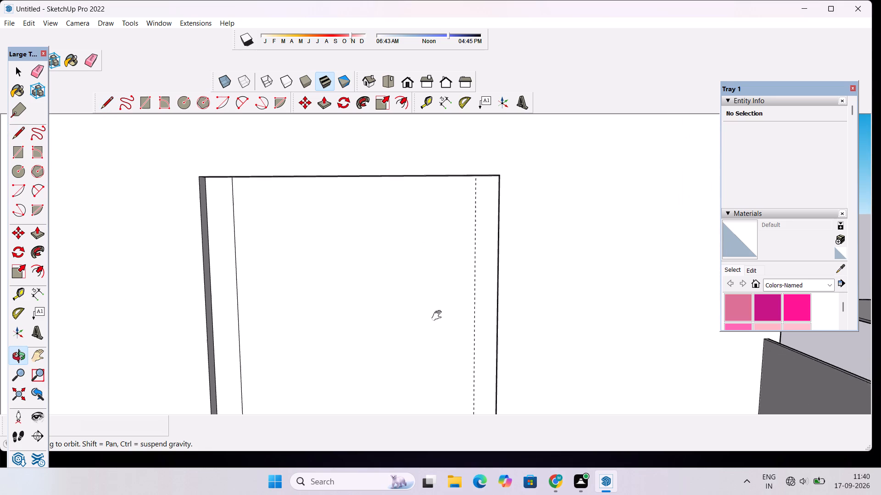
left_click_drag(439, 316, 438, 320)
scroll(429, 234, "down", 5)
left_click_drag(441, 247, 466, 199)
scroll(456, 217, "up", 9)
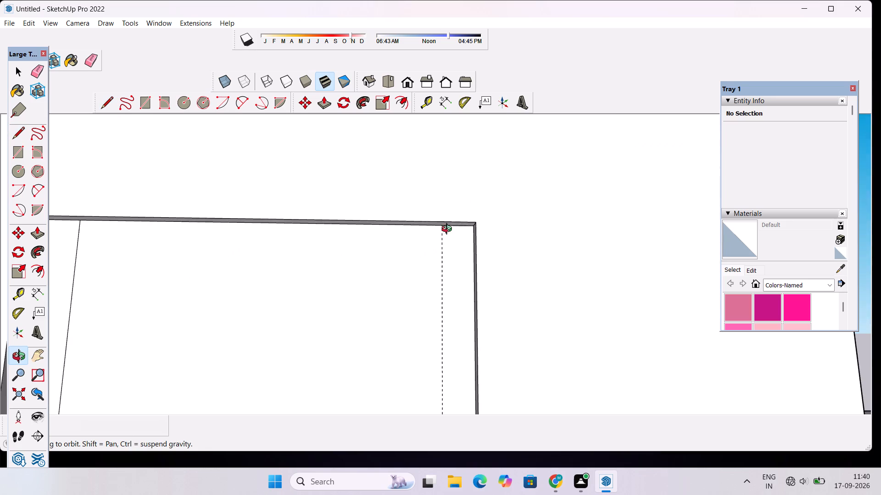
left_click_drag(421, 268, 375, 422)
scroll(405, 269, "down", 12)
scroll(414, 257, "up", 7)
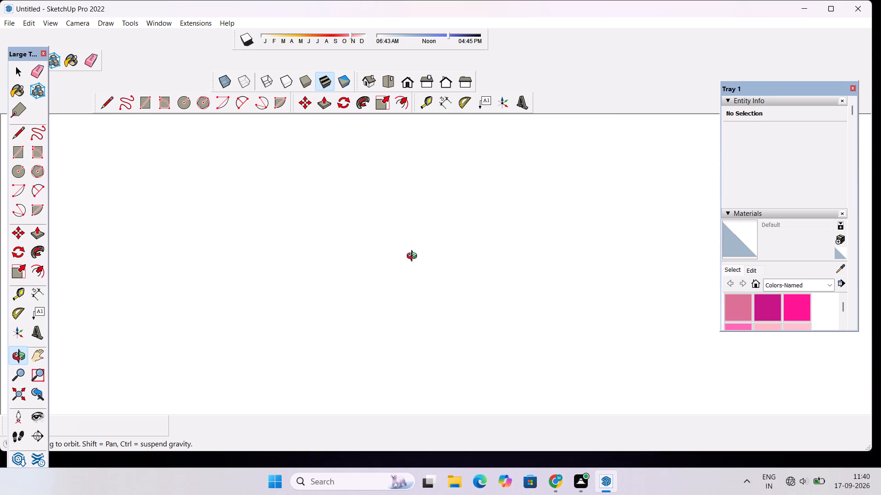
scroll(414, 257, "up", 9)
left_click(408, 81)
scroll(421, 218, "down", 5)
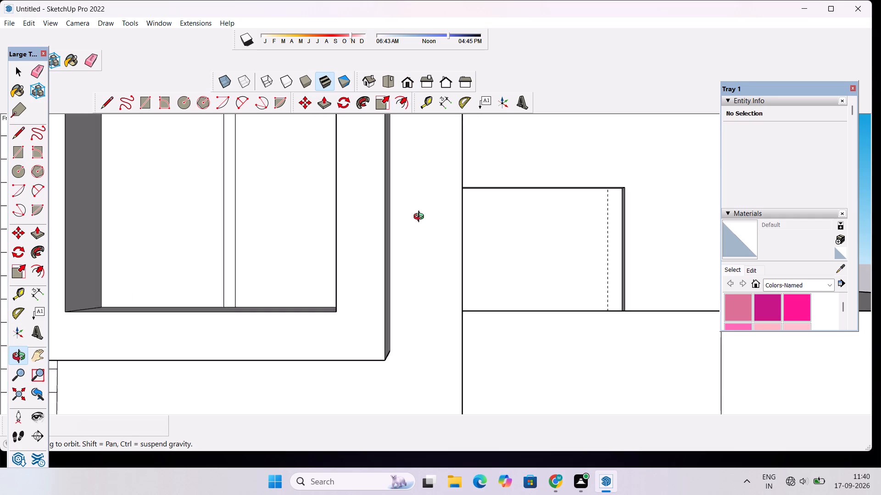
scroll(421, 218, "down", 6)
left_click_drag(457, 237, 293, 316, "shift")
scroll(345, 308, "up", 8)
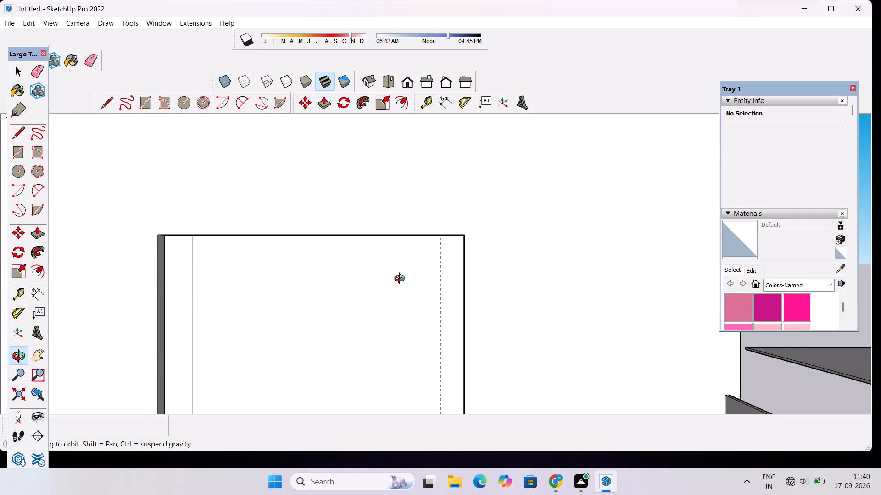
left_click_drag(402, 280, 428, 243)
key("l")
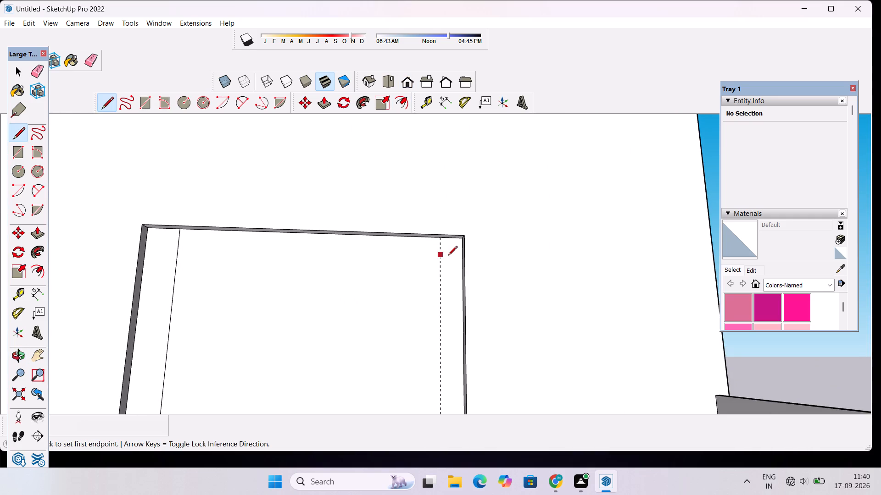
scroll(448, 256, "up", 4)
left_click(435, 229)
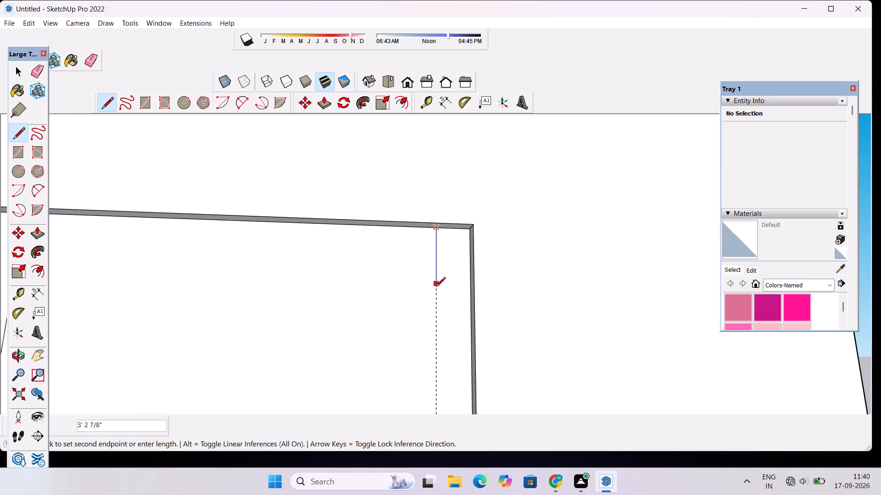
scroll(436, 287, "down", 18)
key("o")
left_click_drag(436, 287, 437, 316)
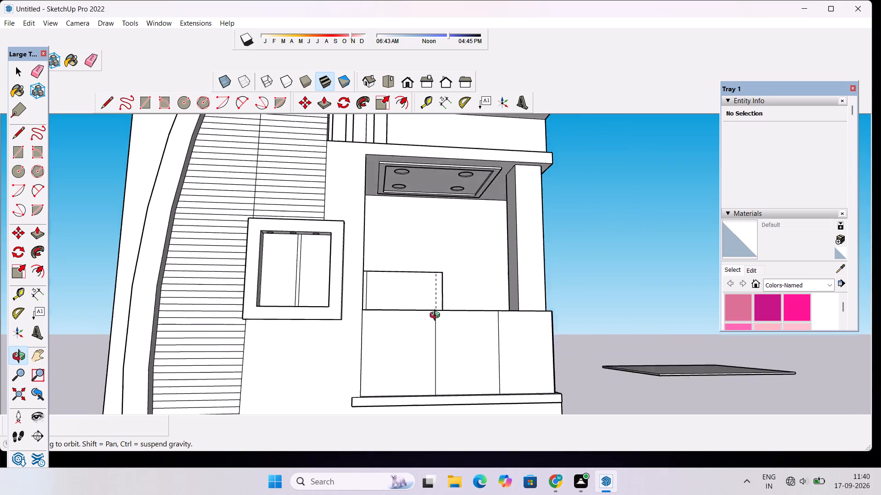
left_click_drag(437, 316, 429, 445)
scroll(446, 288, "up", 8)
key("l")
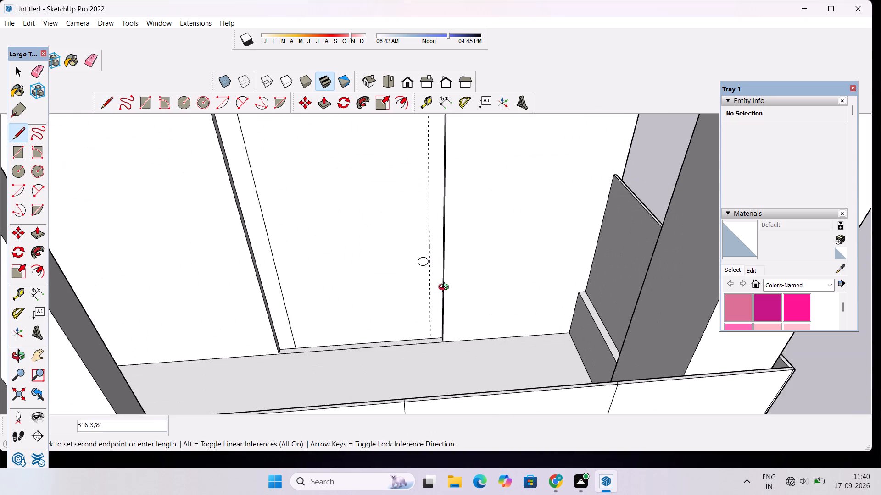
scroll(444, 289, "up", 4)
left_click(424, 360)
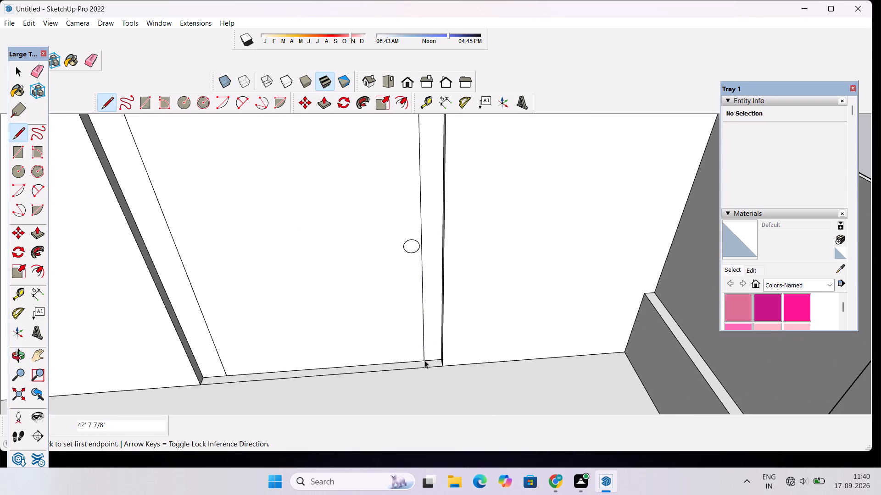
key("space")
Erase the four vertical guides running through the ground-floor and balcony doors.
scroll(424, 361, "down", 2)
key("o")
scroll(379, 355, "down", 4)
left_click_drag(381, 360, 376, 295)
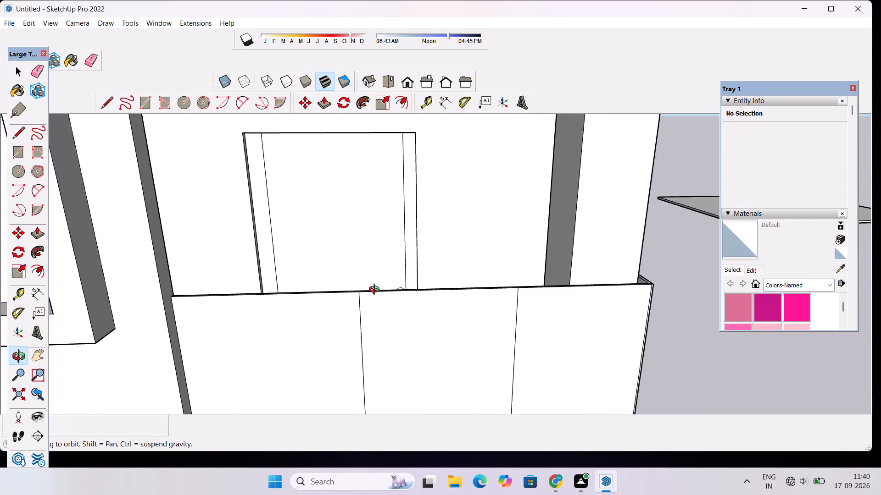
scroll(376, 291, "down", 15)
left_click_drag(387, 343, 375, 297)
scroll(375, 297, "down", 9)
left_click_drag(380, 398, 378, 431)
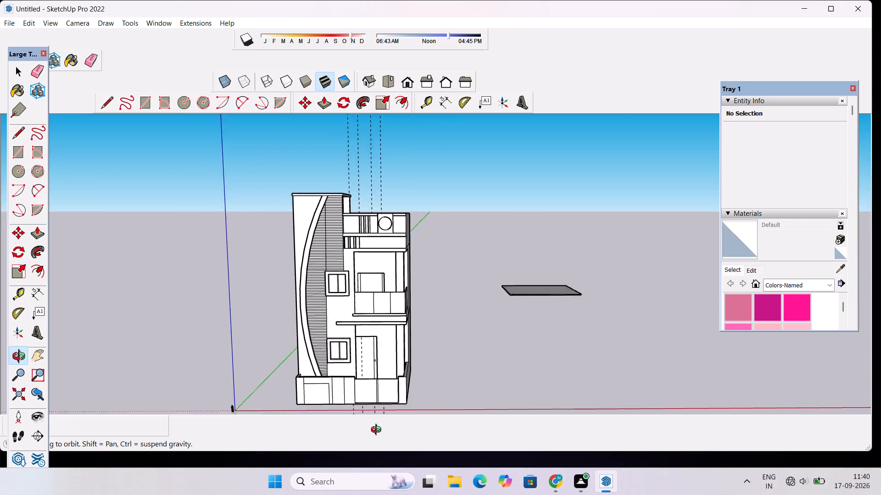
left_click_drag(378, 431, 364, 481)
scroll(366, 289, "up", 5)
scroll(366, 271, "down", 14)
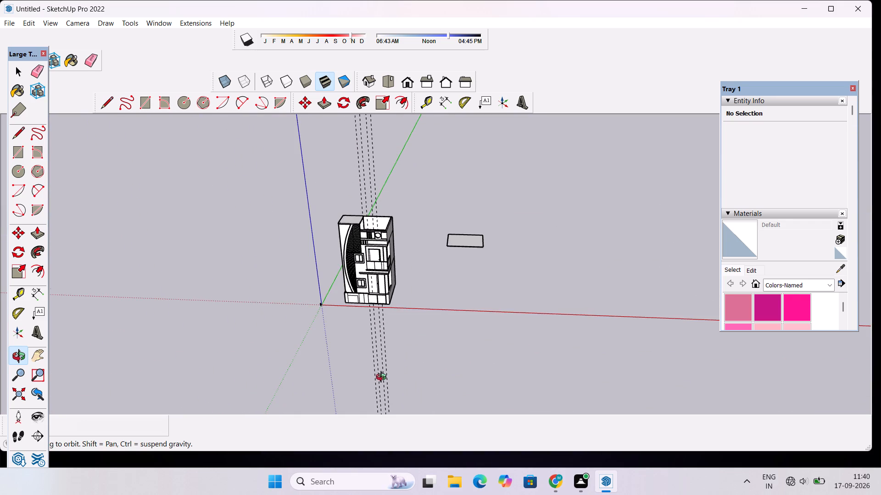
scroll(383, 378, "up", 5)
key("e")
scroll(383, 378, "up", 2)
left_click_drag(402, 329, 363, 362)
left_click_drag(374, 335, 376, 331)
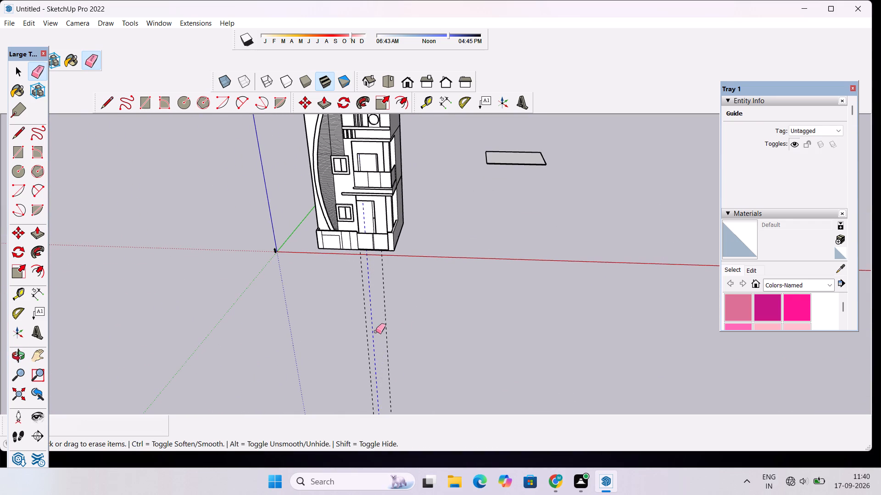
left_click_drag(376, 331, 361, 340)
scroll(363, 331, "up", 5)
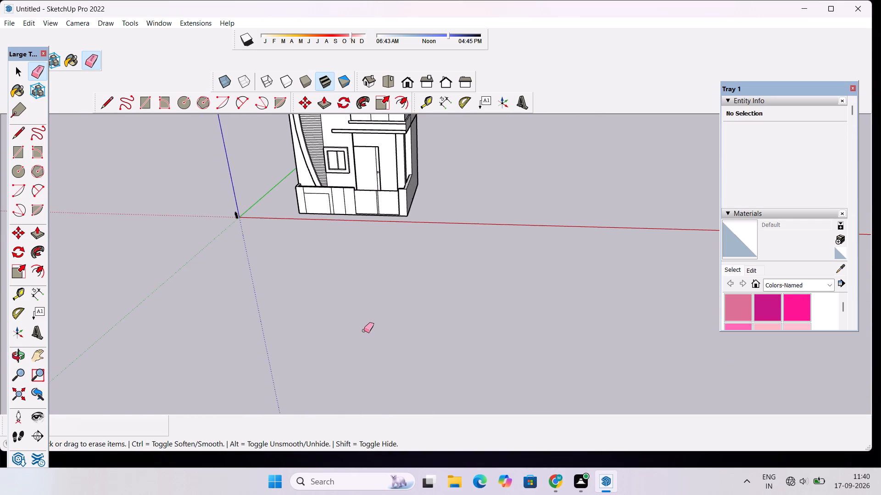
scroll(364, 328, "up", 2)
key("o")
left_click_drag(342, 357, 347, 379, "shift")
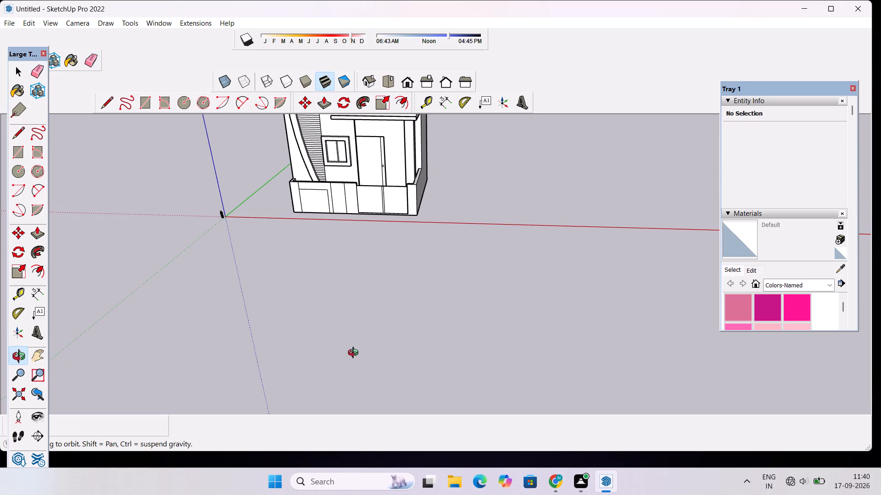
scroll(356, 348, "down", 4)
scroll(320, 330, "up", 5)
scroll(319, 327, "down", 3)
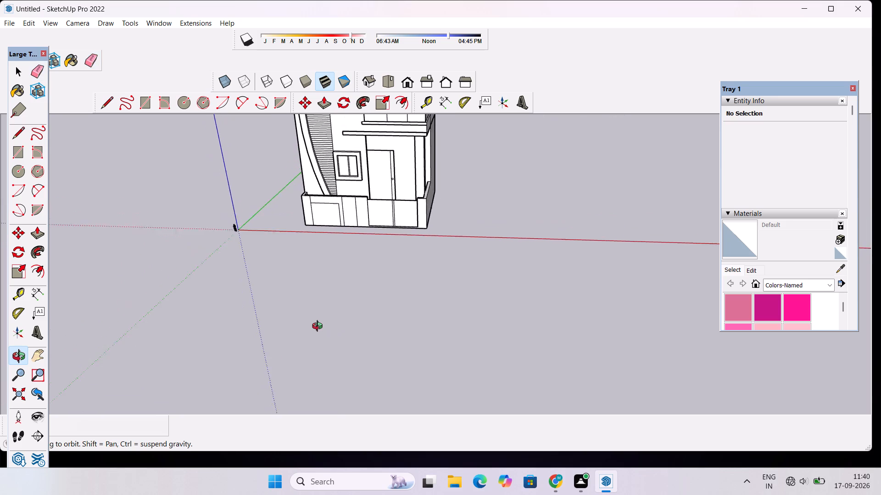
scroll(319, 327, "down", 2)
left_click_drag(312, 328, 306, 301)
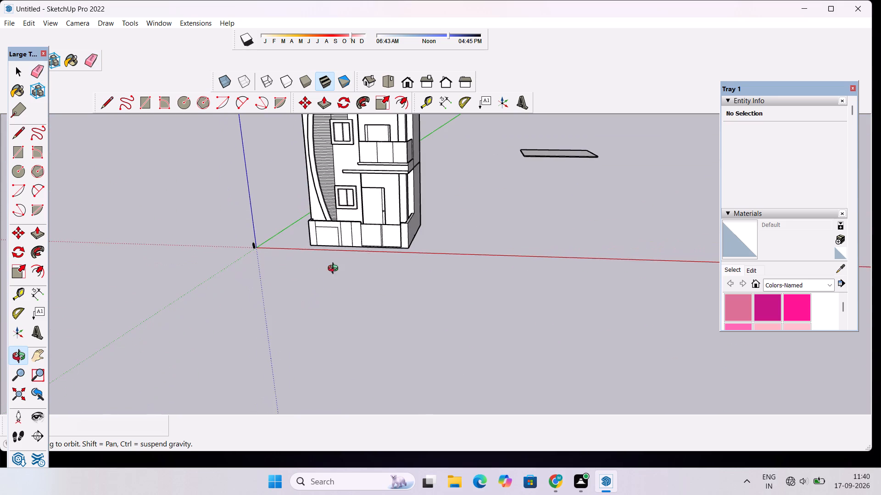
Examine the front facade around the ground-floor door, window and compound wall, close up and as a whole.
scroll(362, 219, "up", 2)
left_click_drag(362, 219, 385, 325, "shift")
scroll(383, 302, "up", 7)
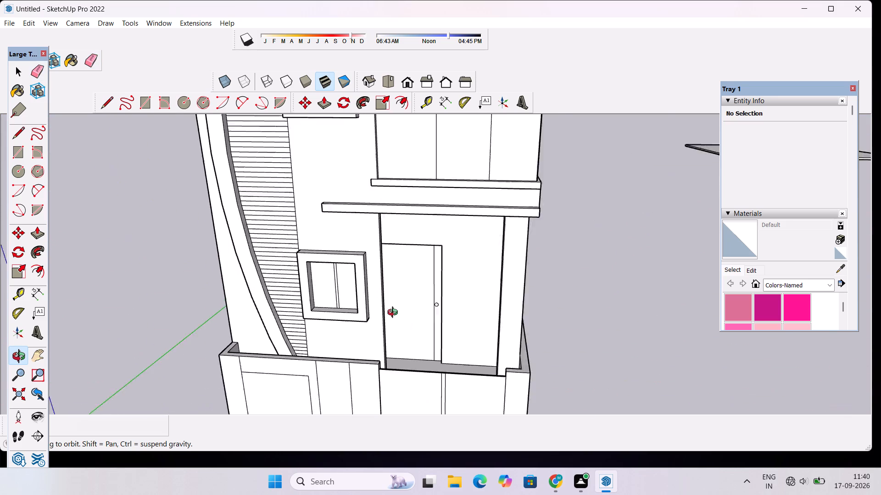
scroll(395, 313, "up", 10)
scroll(407, 309, "down", 11)
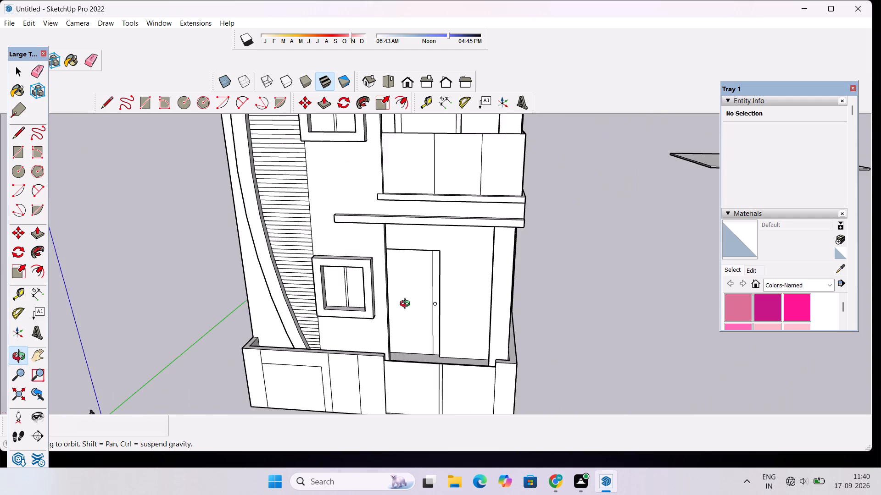
scroll(407, 305, "up", 3)
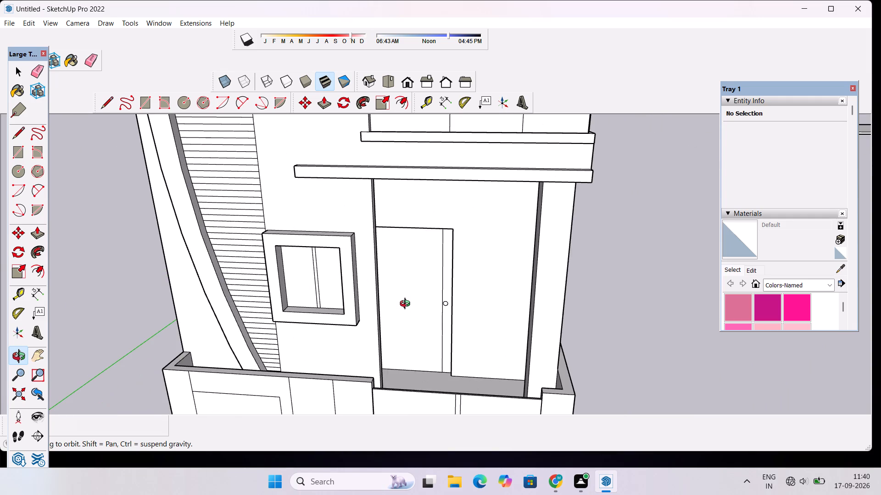
scroll(411, 317, "down", 5)
scroll(403, 356, "down", 6)
left_click_drag(395, 377, 399, 361)
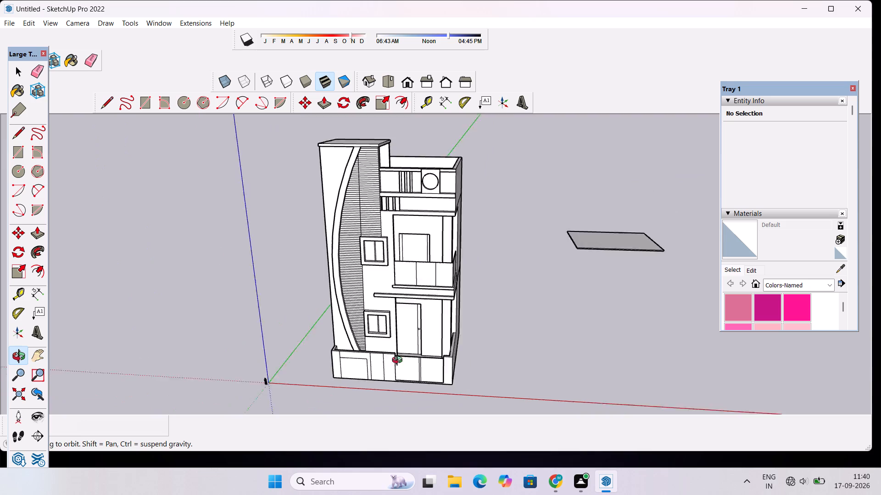
Erase the horizontal seam lines across the building's side wall at the two floor-slab levels beside the balcony.
left_click_drag(399, 361, 410, 222)
scroll(408, 226, "up", 5)
left_click_drag(543, 255, 175, 346)
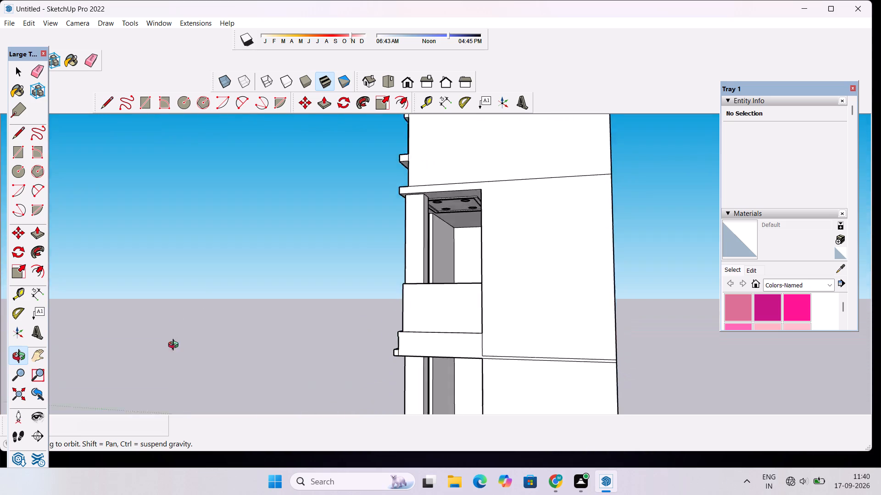
left_click_drag(175, 346, 127, 419)
left_click_drag(130, 425, 197, 479)
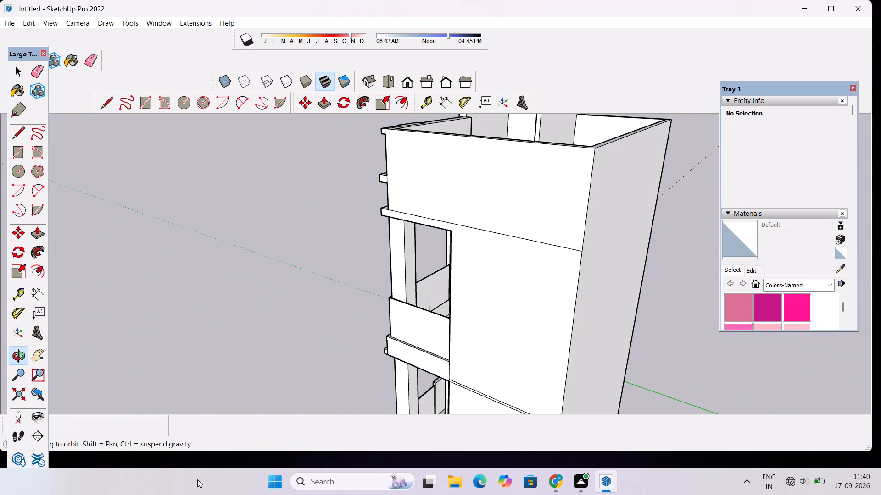
left_click_drag(197, 479, 464, 328)
scroll(424, 305, "down", 6)
left_click_drag(307, 337, 367, 348)
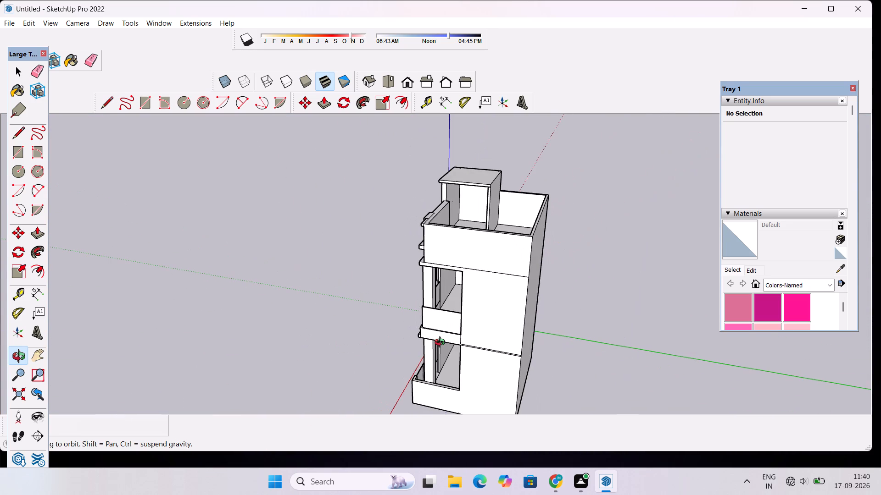
key("e")
left_click_drag(488, 264, 491, 274)
left_click_drag(489, 336, 489, 339)
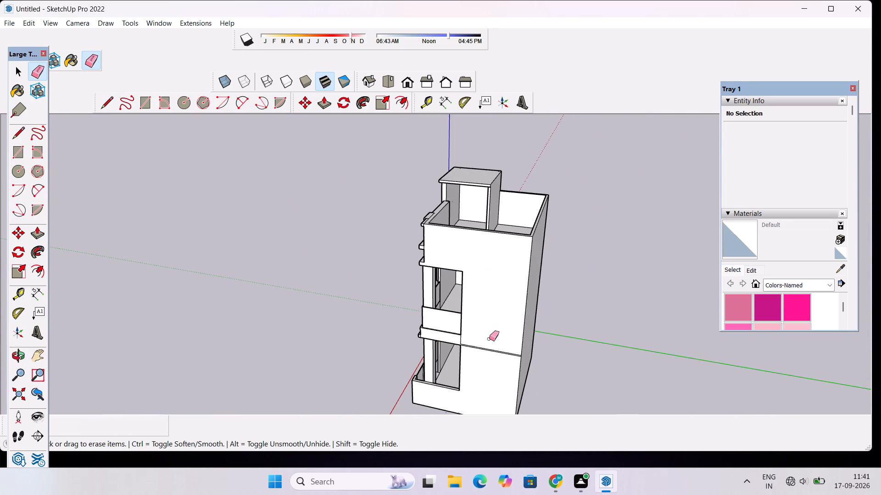
left_click_drag(489, 339, 493, 355)
Draw a vertical line about 1' long to close the gap in the side-wall edge at the bottom of the balcony slab.
key("o")
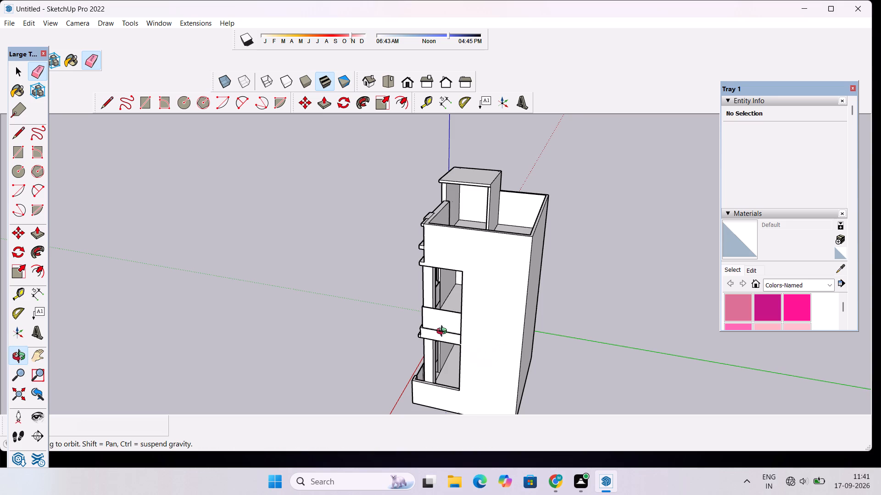
scroll(440, 321, "up", 7)
left_click_drag(352, 320, 377, 226)
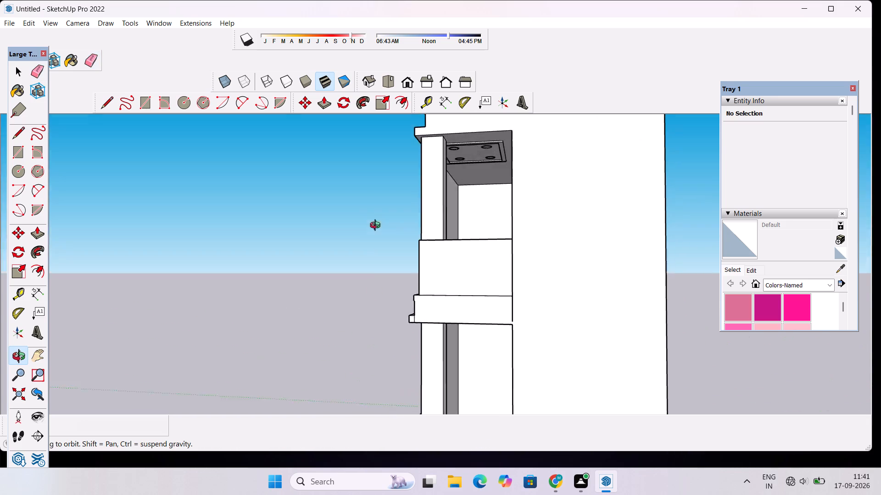
left_click_drag(377, 226, 376, 222)
scroll(548, 327, "up", 9)
scroll(492, 327, "up", 3)
key("l")
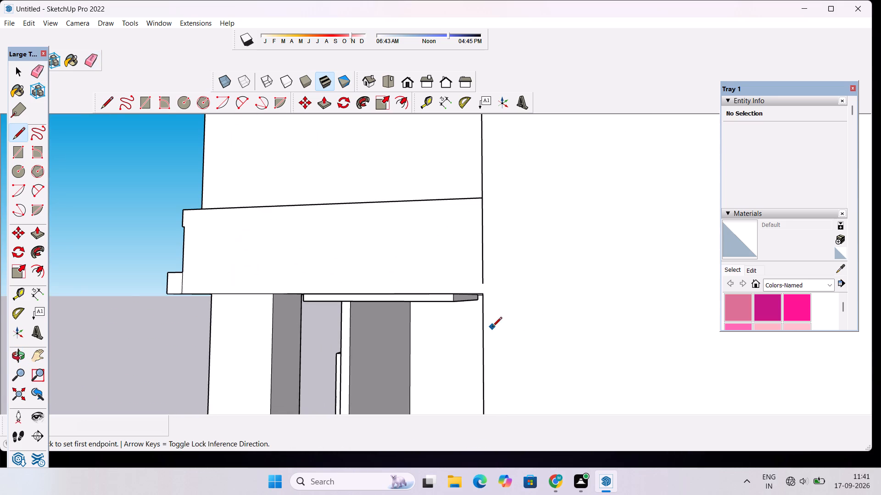
scroll(487, 307, "up", 7)
left_click(480, 284)
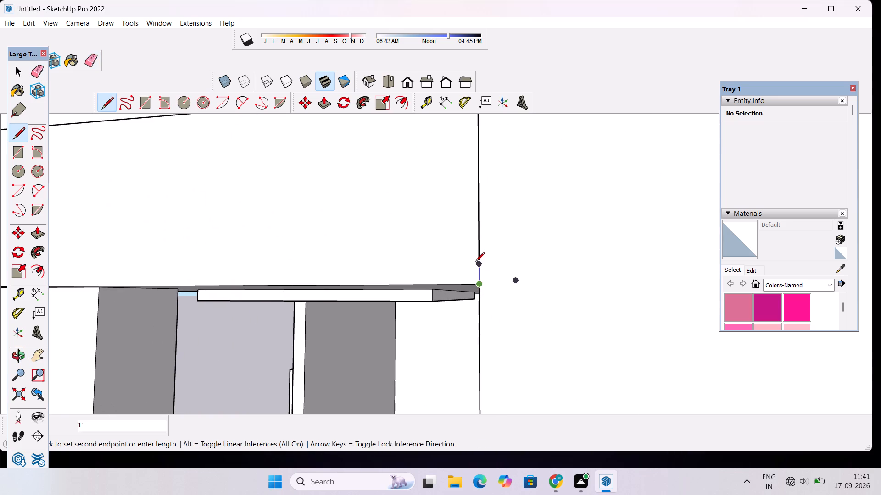
left_click(478, 266)
key("space")
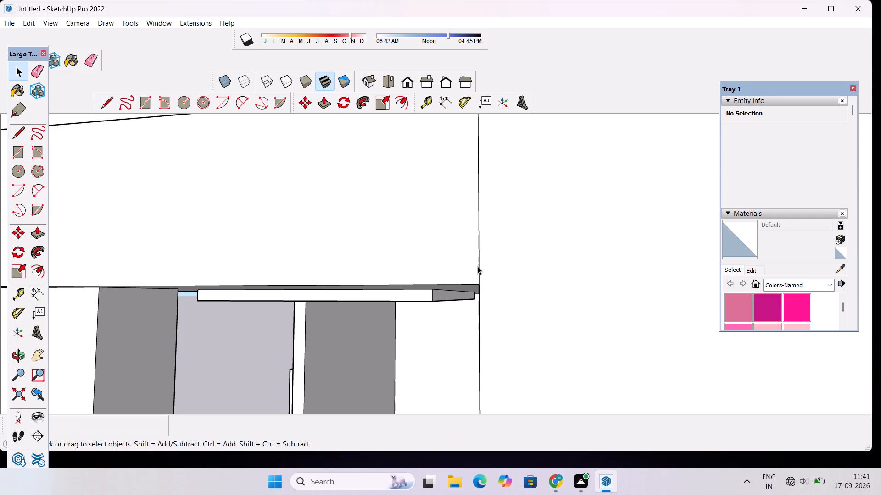
Inspect the balcony side and the front facade from several angles.
type("o")
scroll(385, 242, "down", 14)
left_click_drag(382, 242, 421, 287)
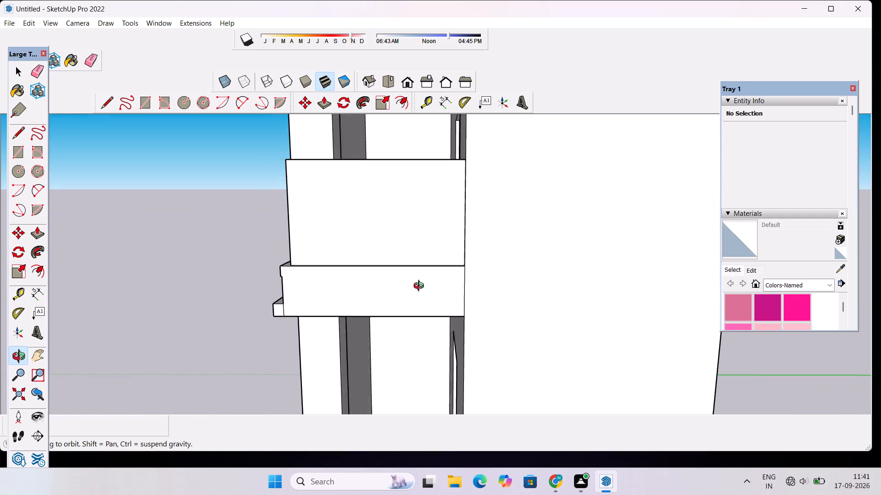
left_click_drag(421, 287, 425, 291)
scroll(425, 291, "down", 9)
left_click_drag(423, 289, 474, 383)
scroll(475, 351, "up", 5)
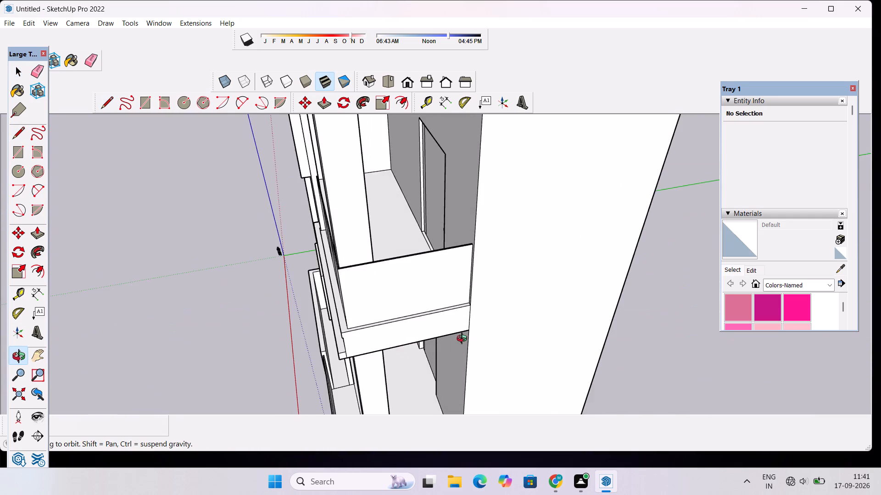
scroll(463, 339, "up", 4)
left_click_drag(326, 320, 464, 324)
scroll(465, 307, "down", 6)
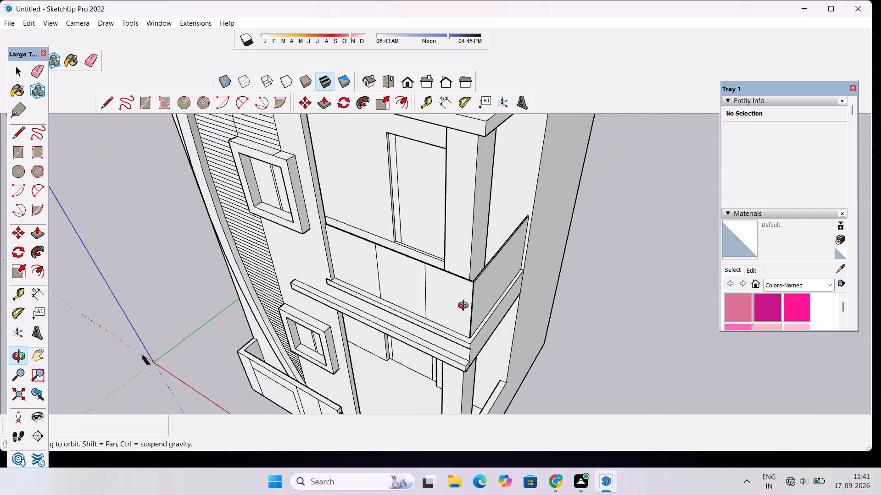
scroll(465, 307, "down", 6)
left_click_drag(285, 370, 434, 284)
scroll(434, 284, "down", 5)
left_click_drag(443, 302, 443, 344)
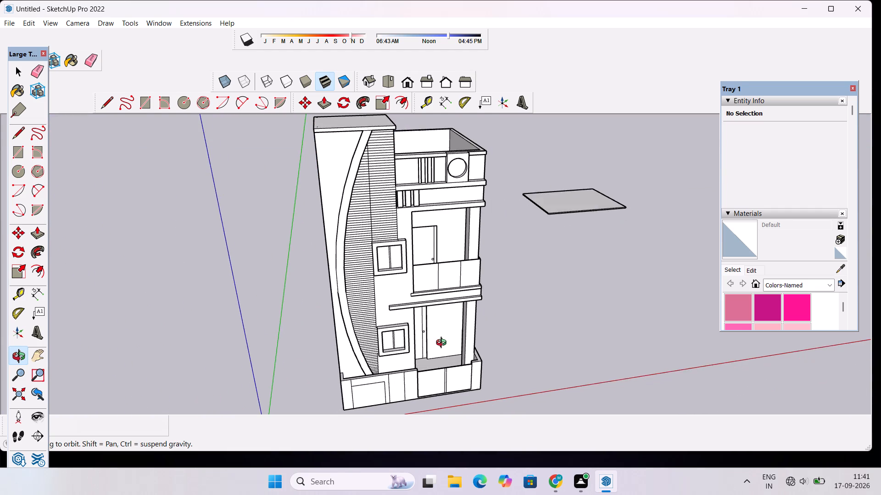
left_click_drag(443, 344, 443, 345)
scroll(443, 345, "up", 2)
left_click_drag(466, 328, 407, 333, "shift")
scroll(407, 333, "down", 4)
left_click_drag(409, 348, 378, 338)
scroll(372, 325, "up", 2)
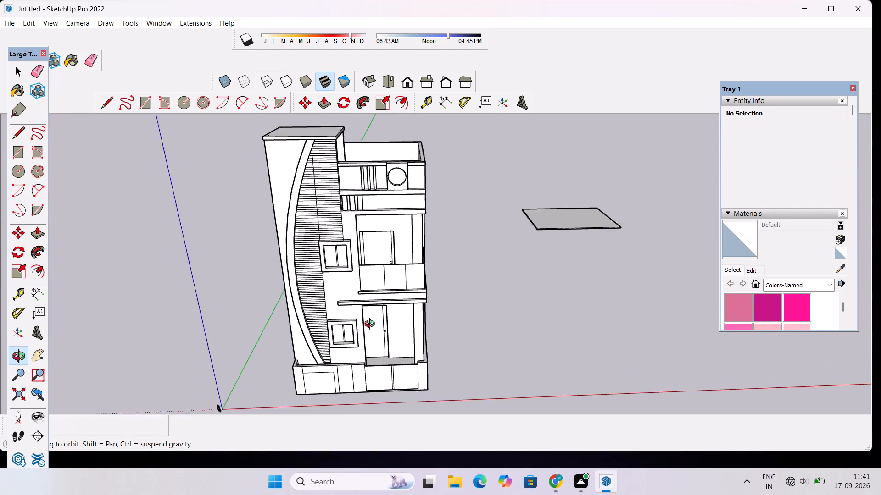
scroll(372, 325, "up", 2)
left_click_drag(383, 340, 388, 327, "shift")
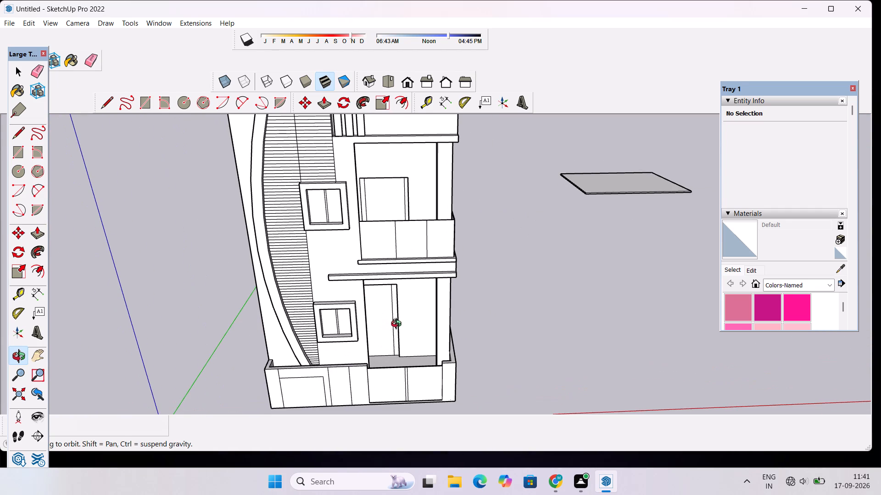
left_click_drag(362, 338, 480, 338, "shift")
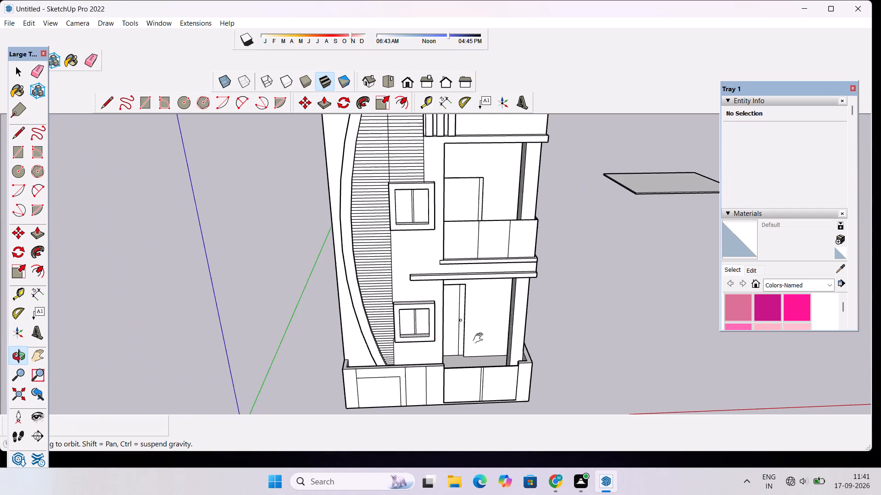
left_click_drag(480, 338, 480, 338, "shift")
Place a horizontal guide on the front compound wall, 3' below its top edge.
scroll(439, 335, "down", 5)
left_click_drag(468, 393, 454, 322, "shift")
scroll(450, 323, "up", 5)
scroll(450, 323, "down", 3)
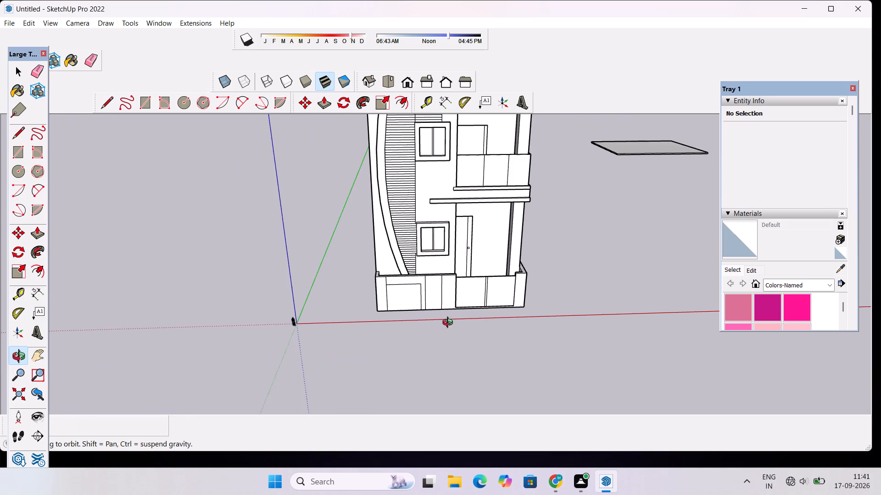
scroll(441, 316, "up", 5)
left_click_drag(441, 317, 432, 273)
scroll(421, 262, "up", 3)
left_click_drag(446, 287, 413, 264, "shift")
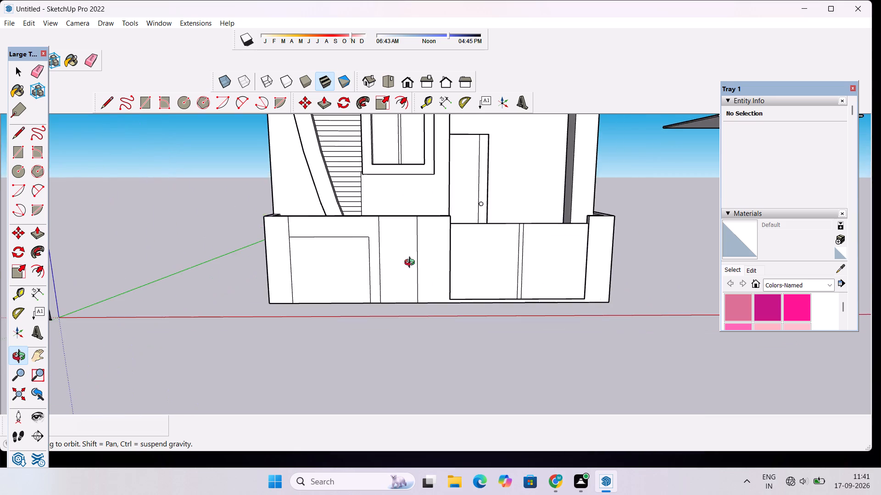
scroll(412, 264, "up", 5)
key("t")
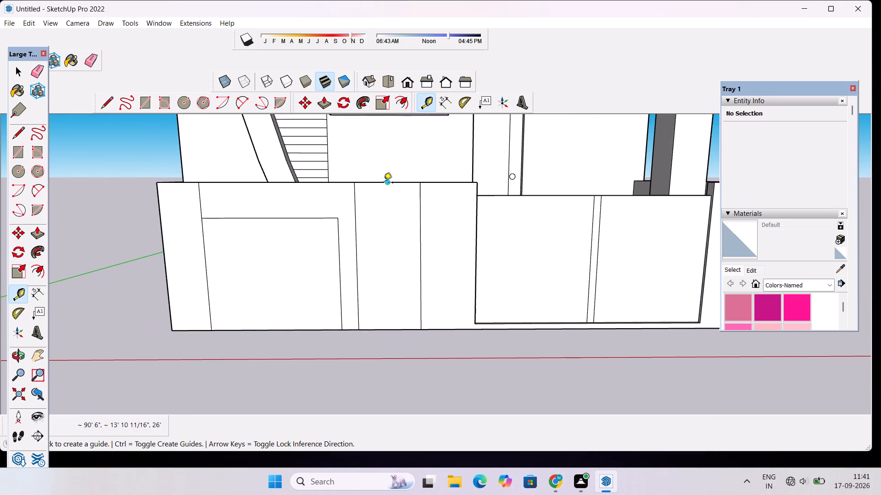
left_click(389, 185)
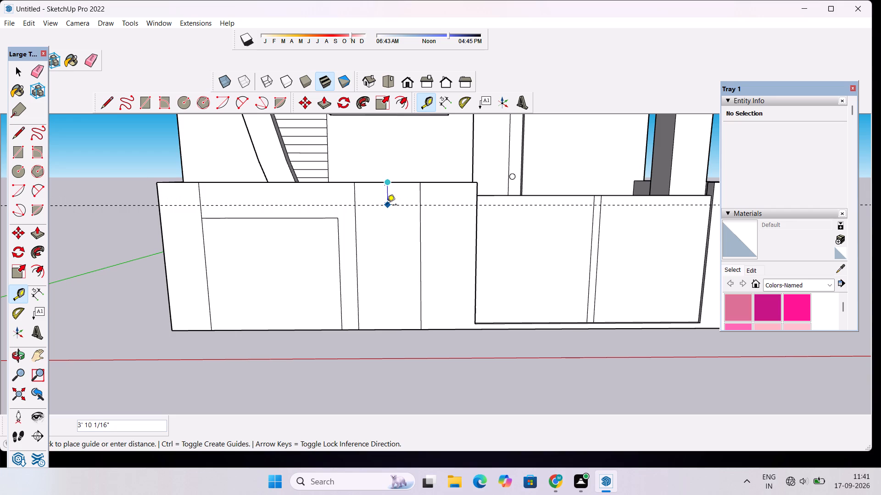
type("3'")
key("Return")
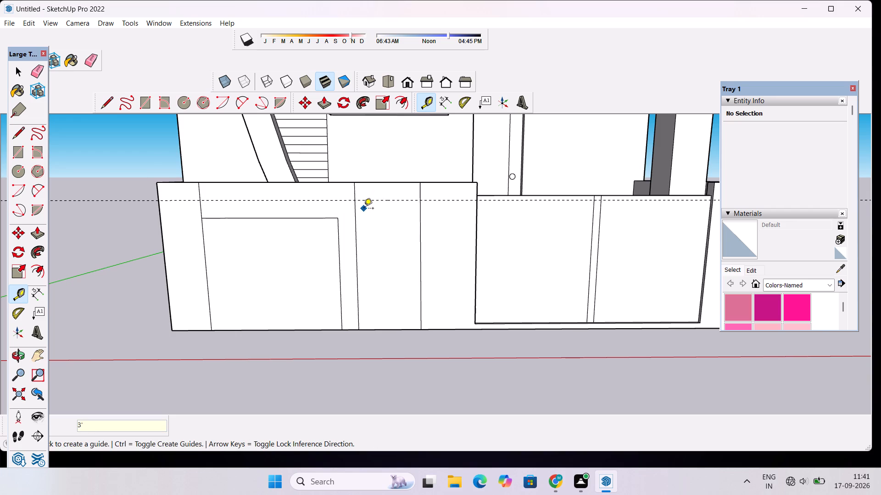
Place a second horizontal guide on the compound wall, 6" below the first guide.
scroll(364, 209, "up", 2)
left_click(367, 199)
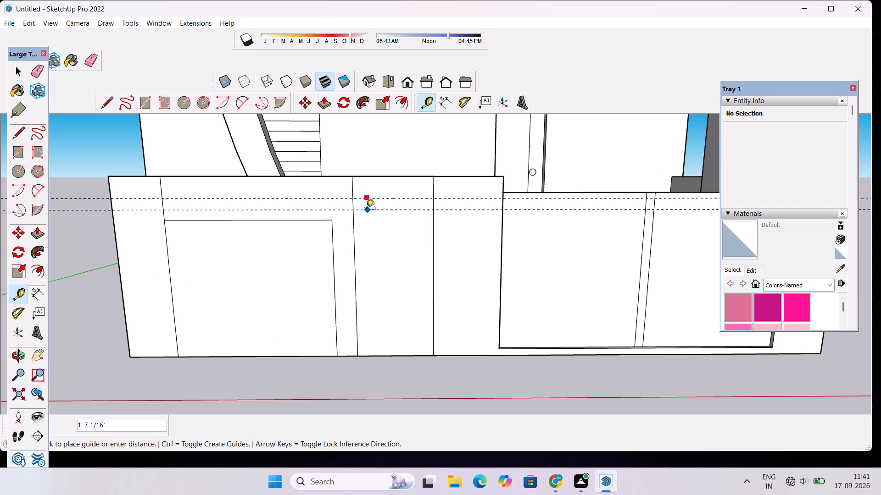
type("6\"")
key("Return")
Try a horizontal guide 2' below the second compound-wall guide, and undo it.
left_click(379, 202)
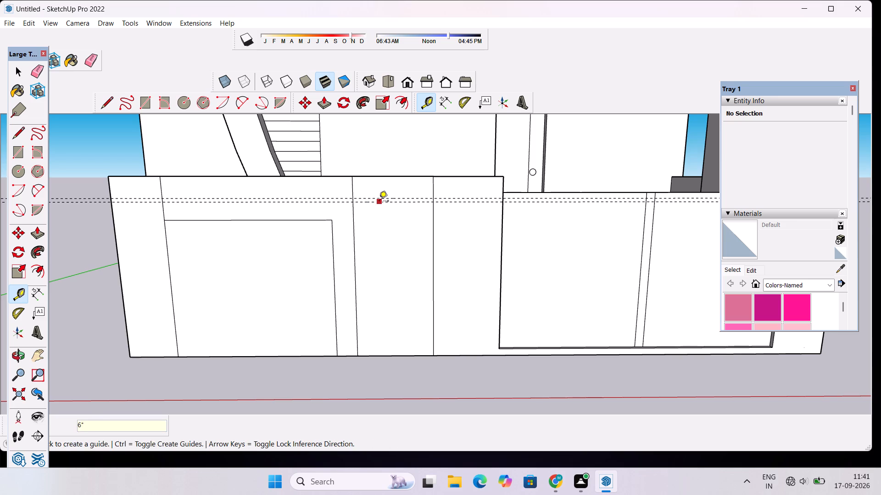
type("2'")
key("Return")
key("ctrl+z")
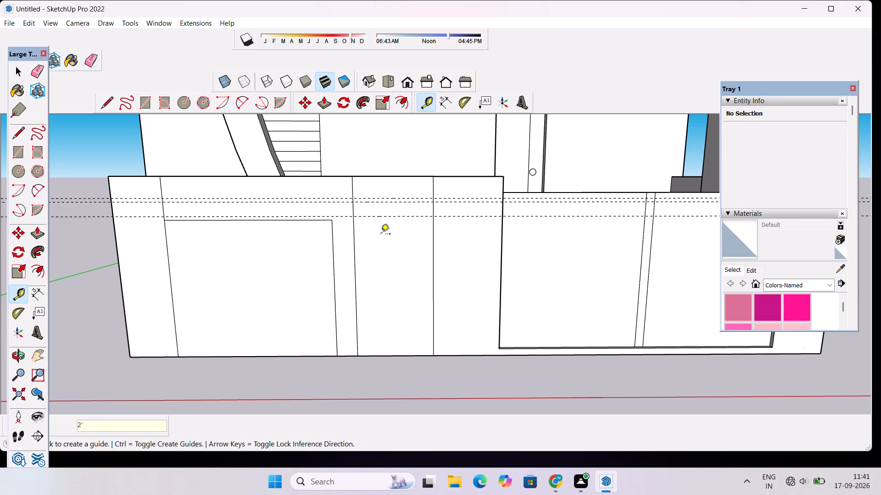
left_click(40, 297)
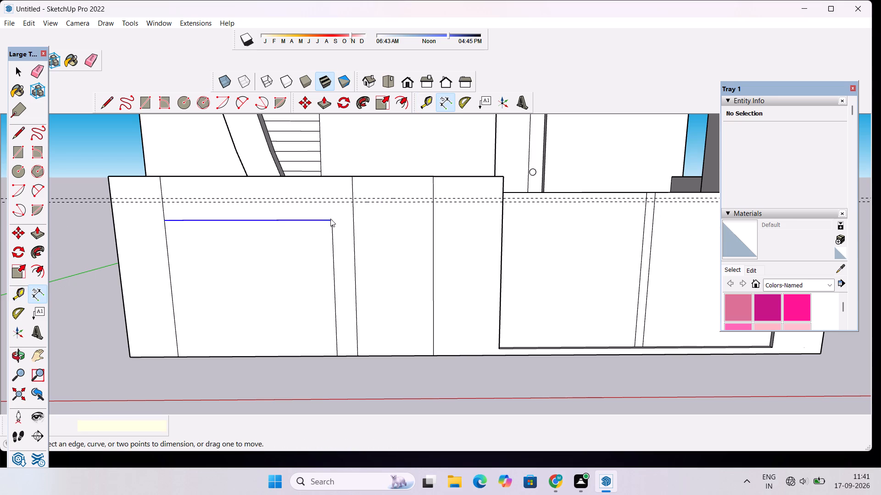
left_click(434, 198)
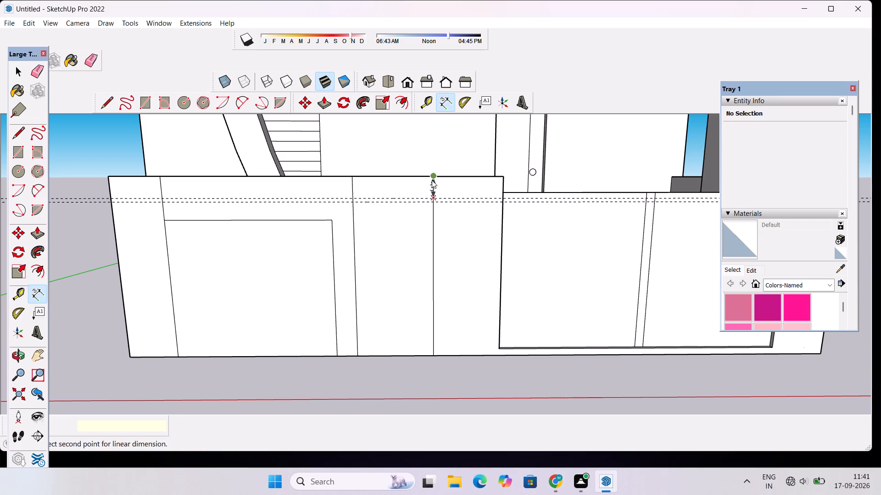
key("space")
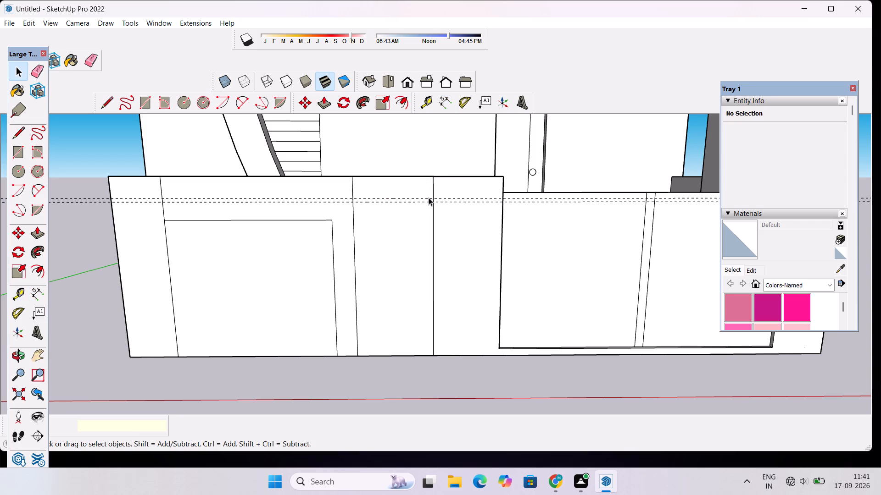
Place a third horizontal guide on the compound wall, 3' below the second guide.
key("t")
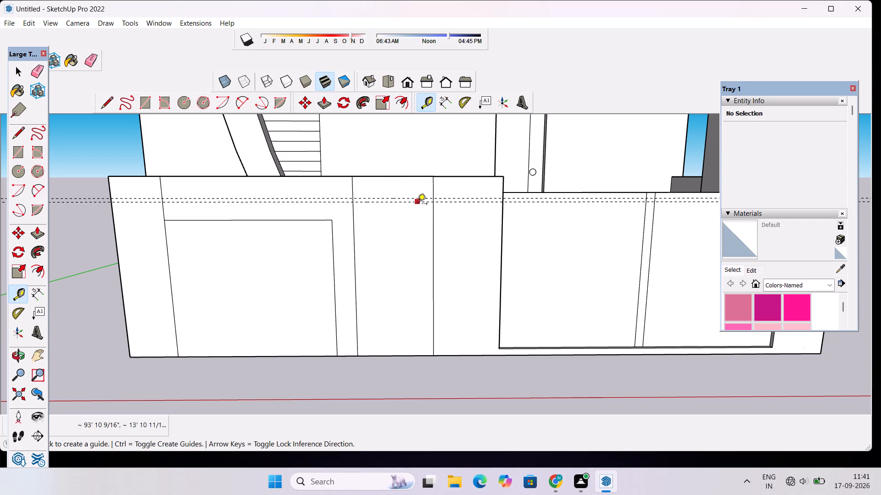
left_click(418, 204)
type("3'")
key("Return")
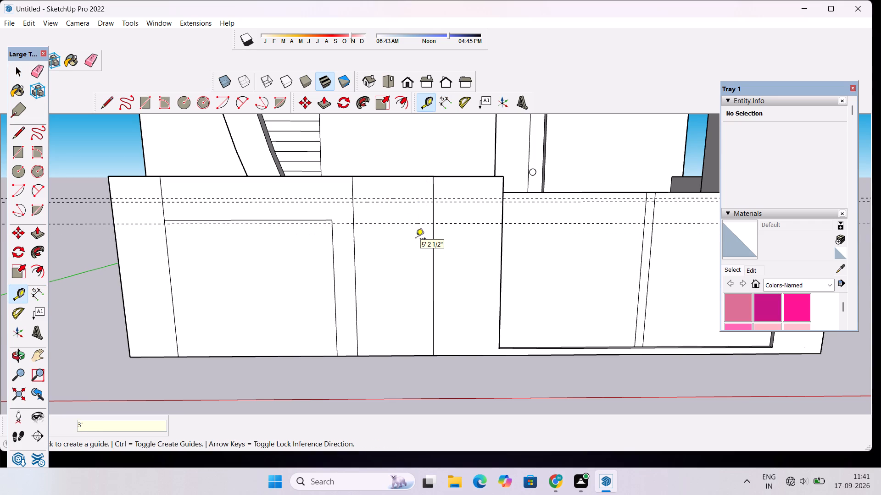
Place a fourth horizontal guide on the compound wall, 6" below the third guide.
left_click(371, 223)
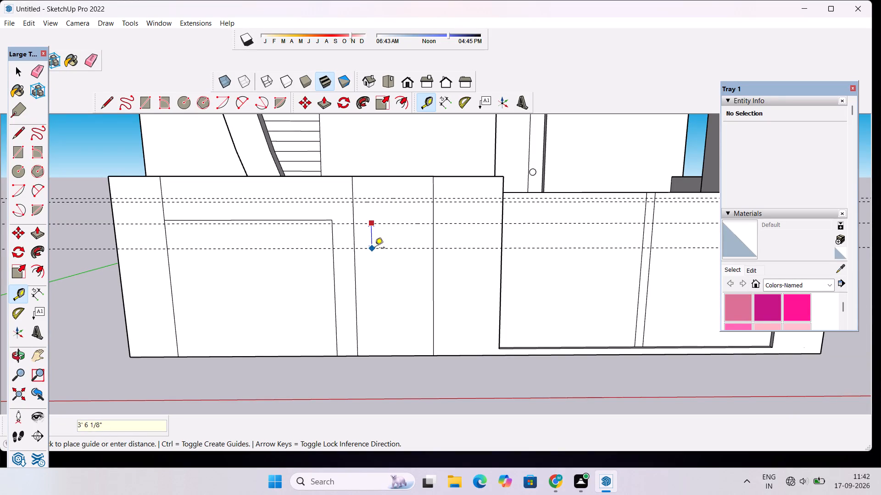
type("6\"")
key("Return")
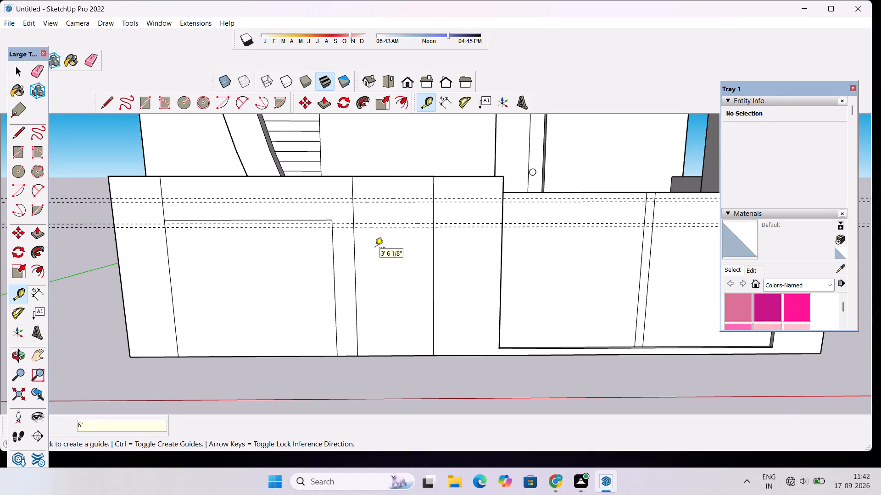
Place a fifth horizontal guide on the compound wall 3' below the fourth, and a sixth guide 6" below it.
left_click(362, 230)
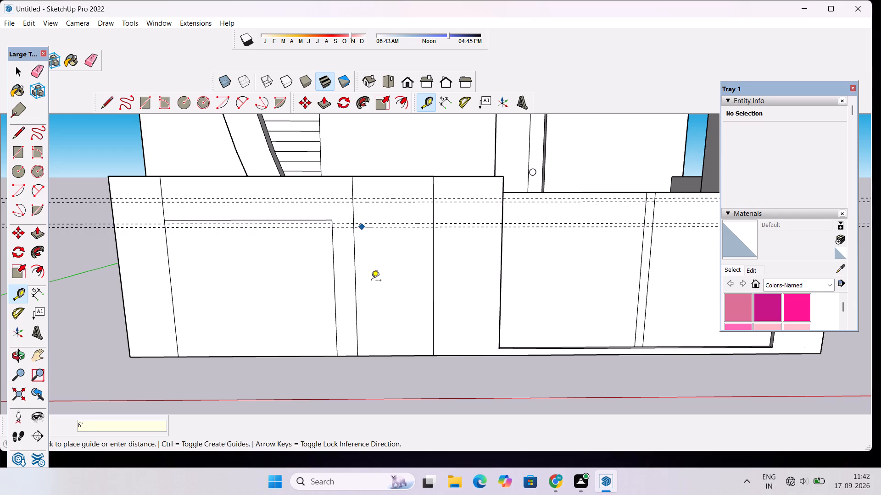
type("3'")
key("Return")
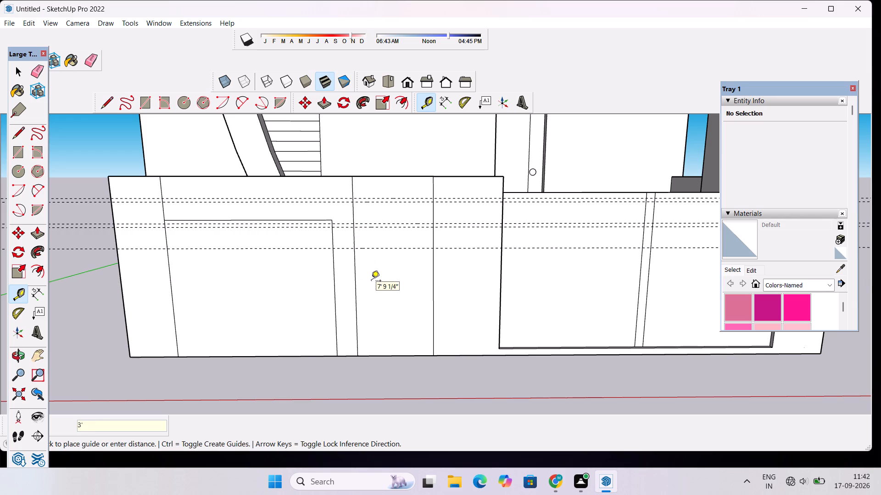
left_click(426, 250)
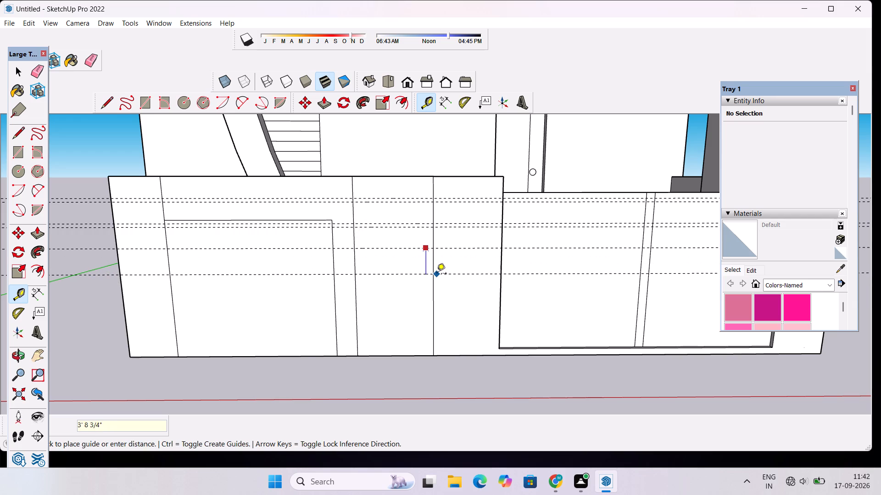
type("6\"")
key("Return")
Place a seventh horizontal guide on the compound wall 3' below the sixth, and an eighth guide 6" below it.
scroll(422, 265, "up", 1)
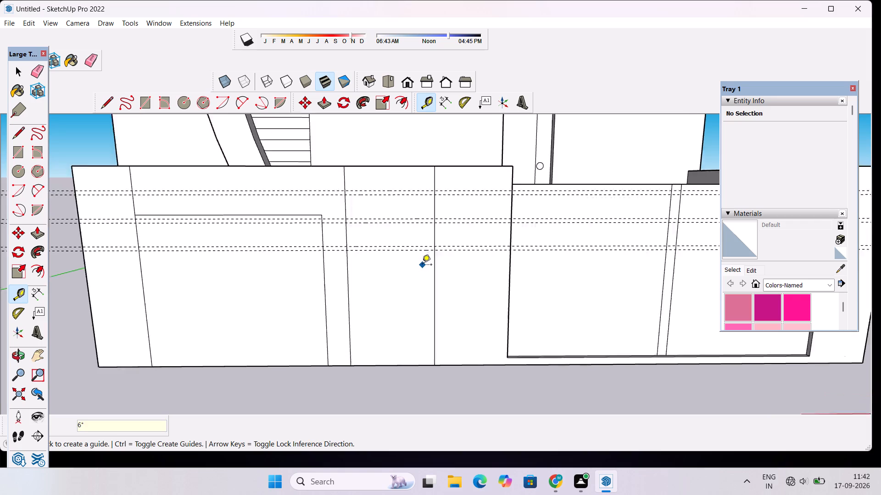
scroll(422, 265, "up", 4)
left_click(422, 245)
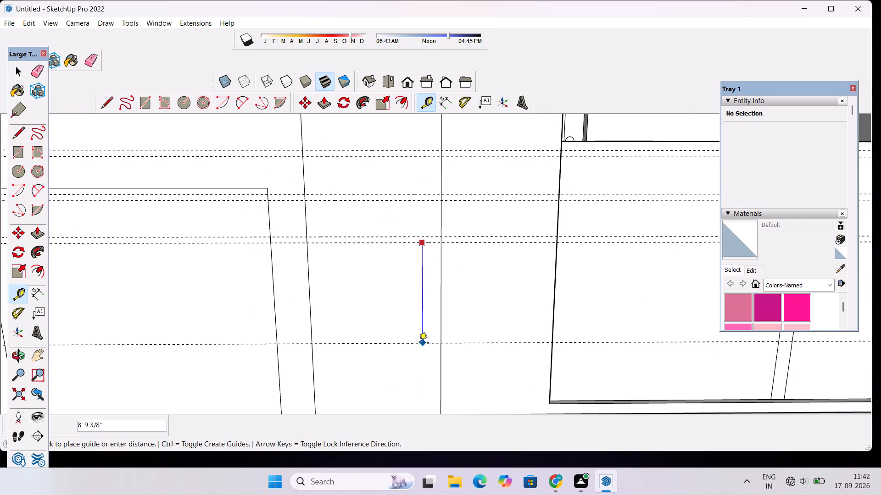
type("3'")
key("Return")
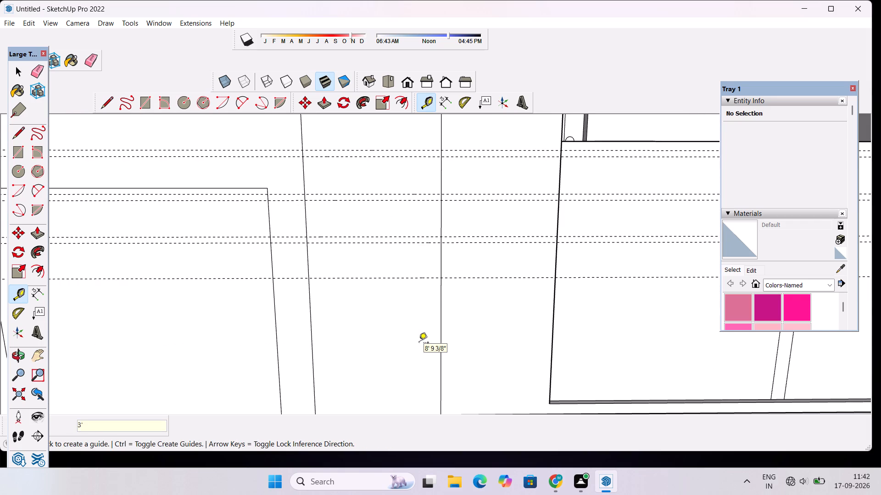
left_click(410, 280)
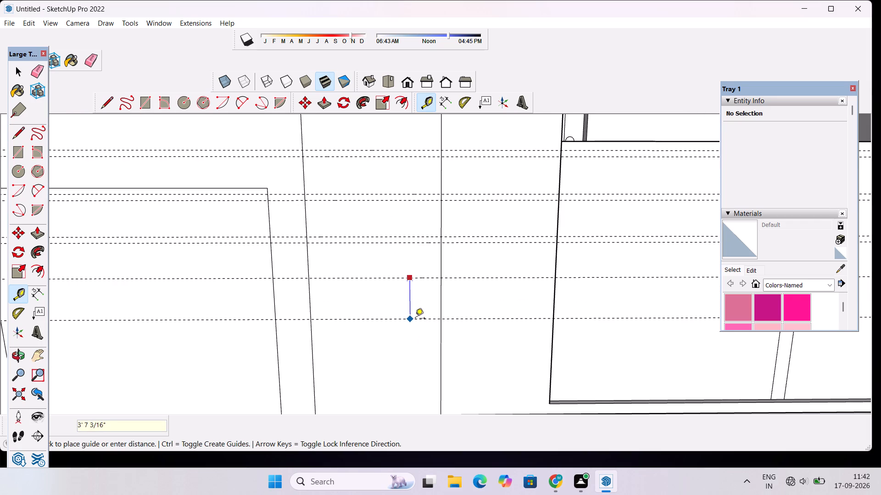
type("6\"")
key("Return")
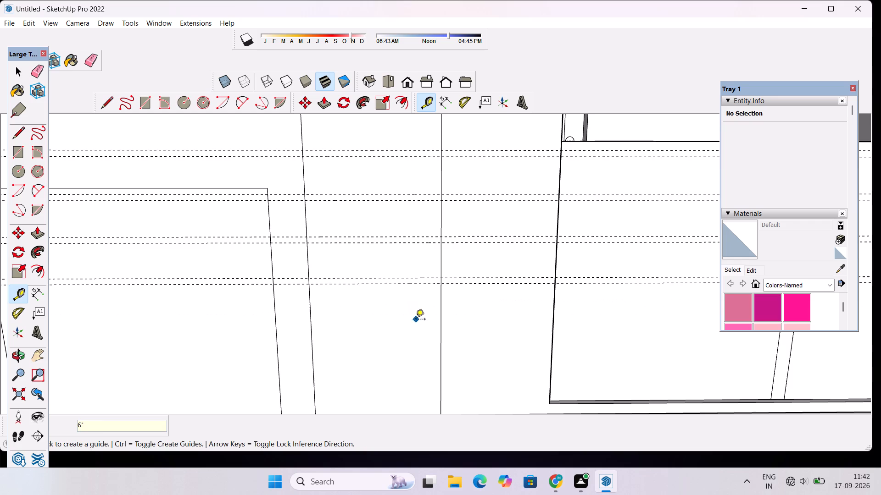
Place a ninth horizontal guide on the compound wall 3' below the eighth, and a tenth guide 6" below it.
left_click(401, 286)
scroll(412, 322, "down", 9)
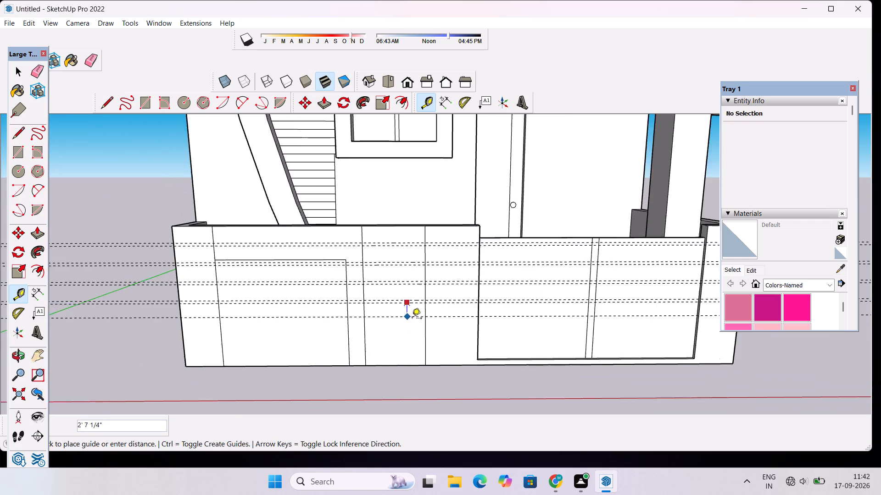
scroll(412, 330, "up", 5)
type("3'")
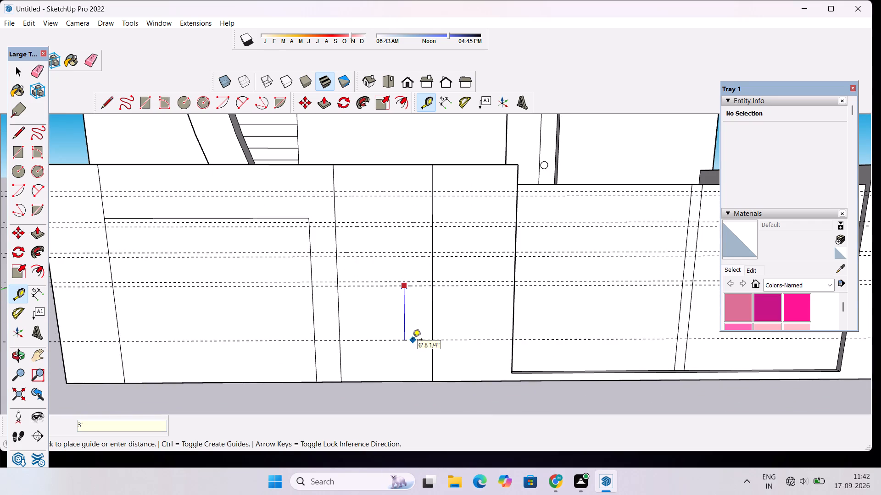
key("Return")
left_click(400, 310)
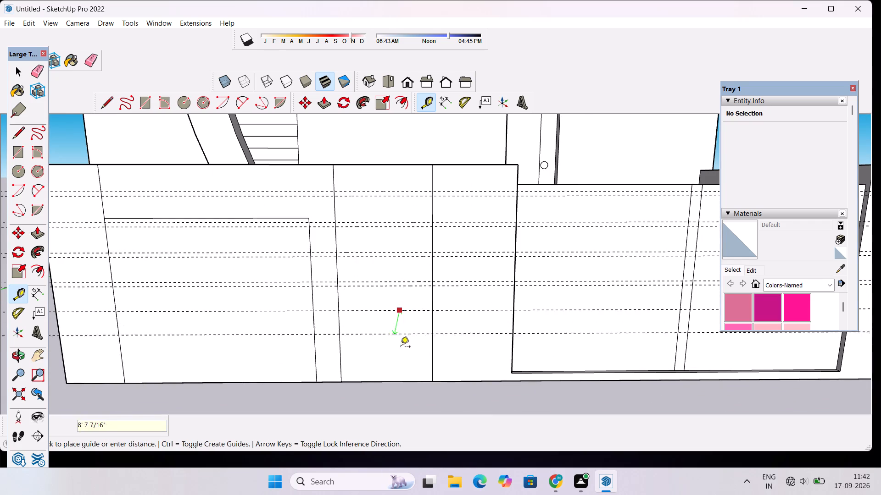
type("6\"")
key("Return")
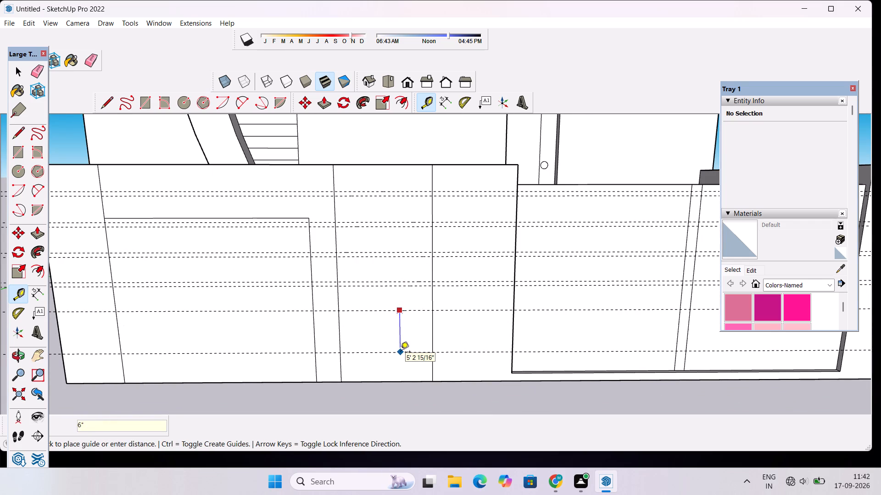
Place an eleventh horizontal guide on the compound wall 3' below the tenth, and a twelfth guide 6" below it.
scroll(426, 322, "up", 2)
left_click(426, 314)
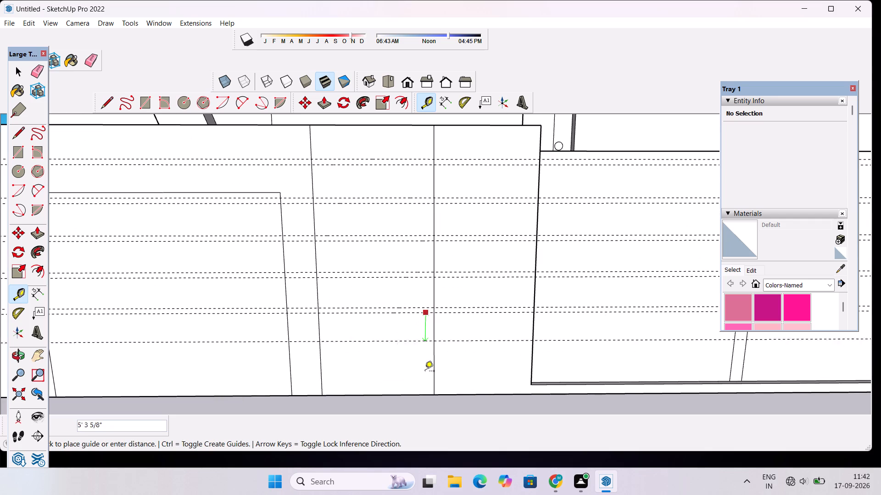
scroll(432, 385, "down", 4)
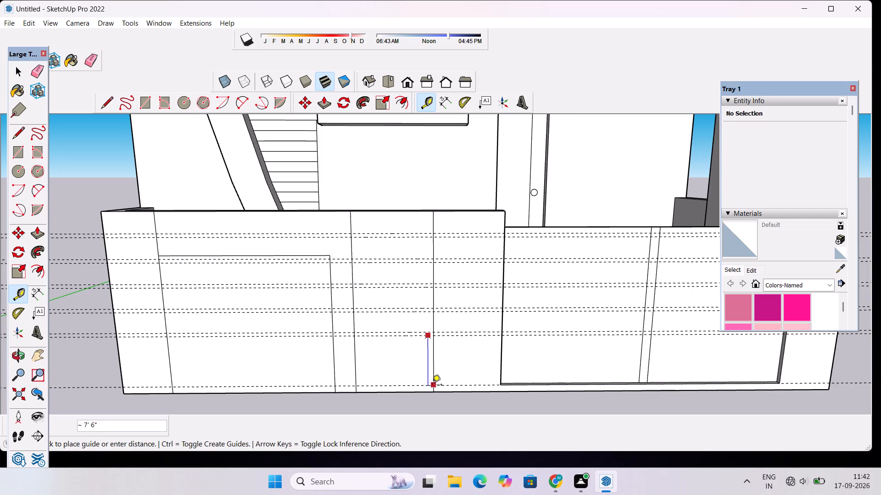
type("3'")
key("Return")
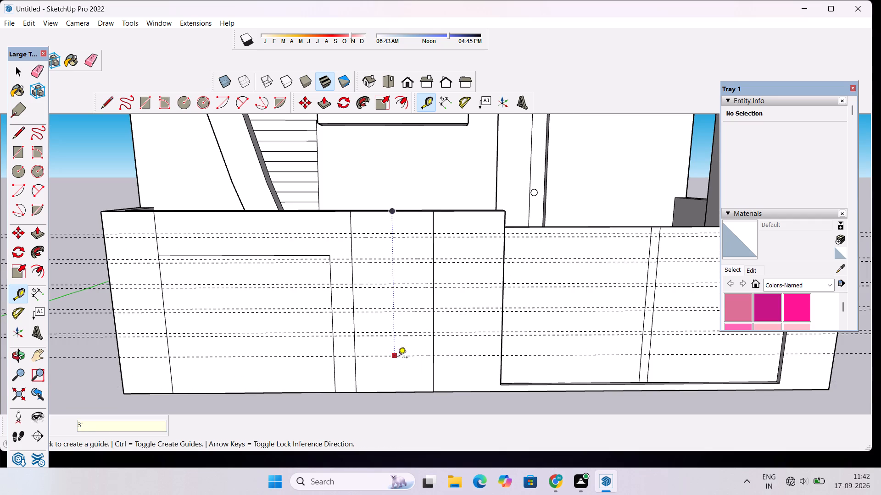
left_click(406, 358)
scroll(414, 379, "up", 1)
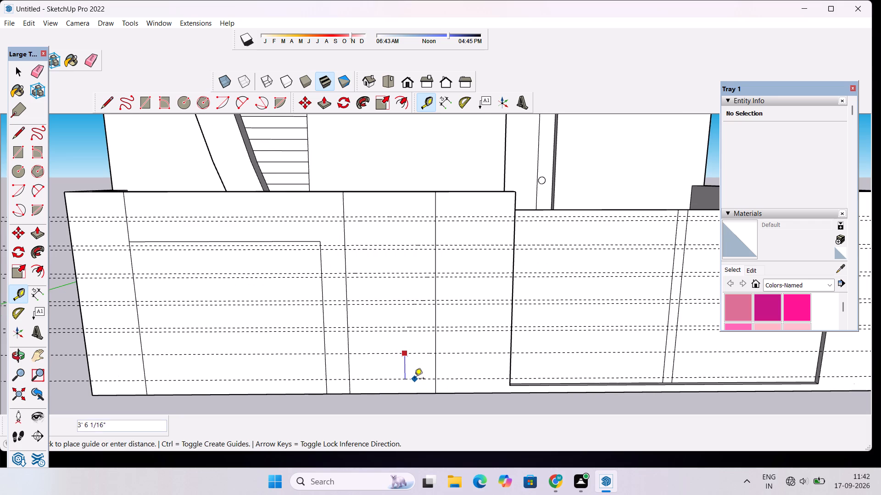
type("6\"")
key("Return")
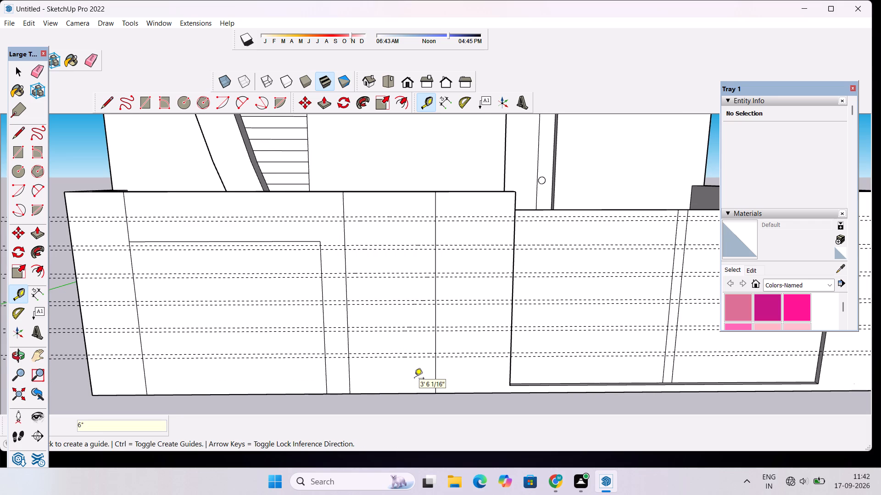
Place a thirteenth horizontal guide near the base of the compound wall, 3' below the twelfth guide.
scroll(424, 366, "up", 3)
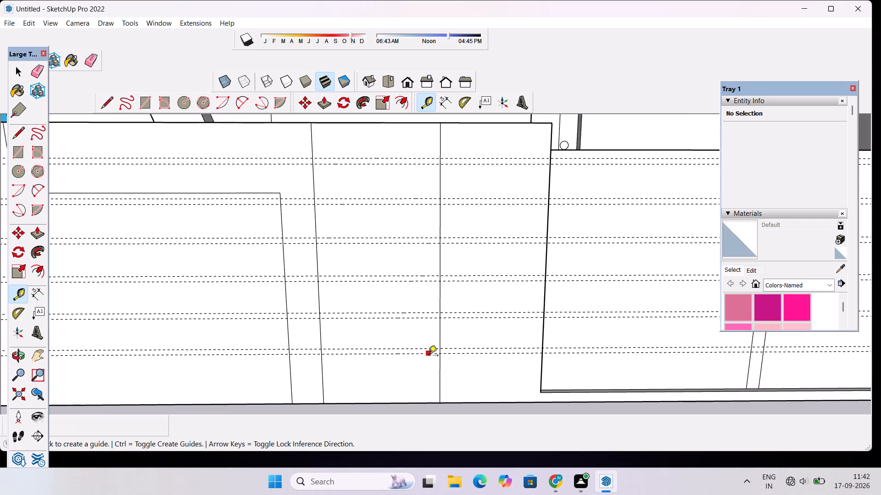
left_click(429, 356)
scroll(428, 373, "down", 3)
scroll(428, 391, "up", 4)
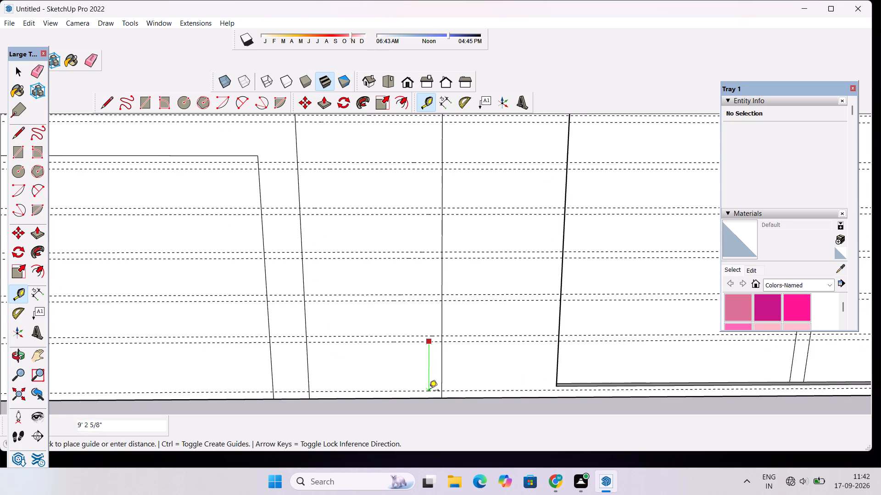
scroll(424, 324, "down", 9)
scroll(429, 346, "up", 4)
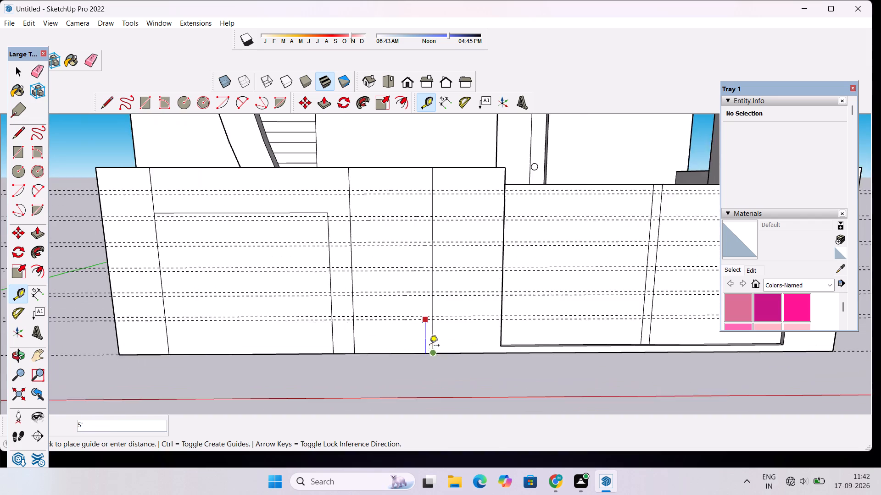
scroll(429, 346, "up", 4)
type("3'")
key("Return")
Place a fourteenth horizontal guide near the compound wall's base, 6" below the thirteenth guide.
left_click(415, 336)
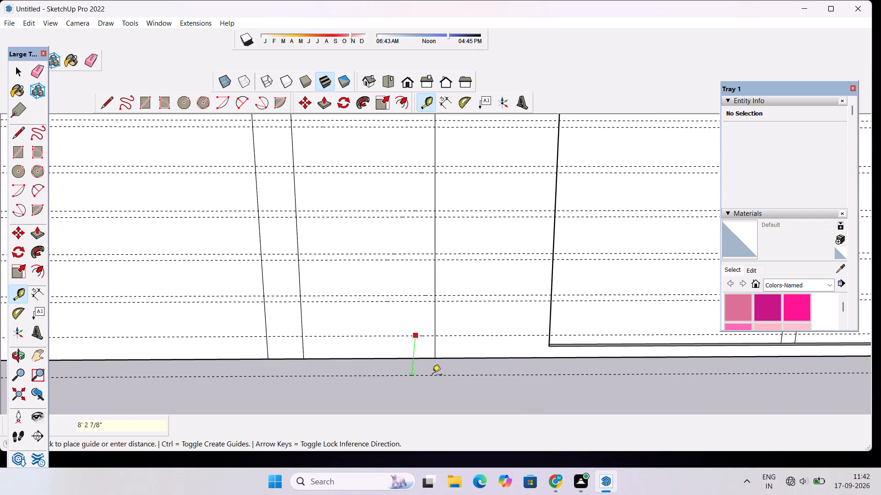
scroll(432, 375, "down", 5)
scroll(434, 376, "up", 1)
scroll(437, 365, "down", 10)
scroll(435, 355, "up", 8)
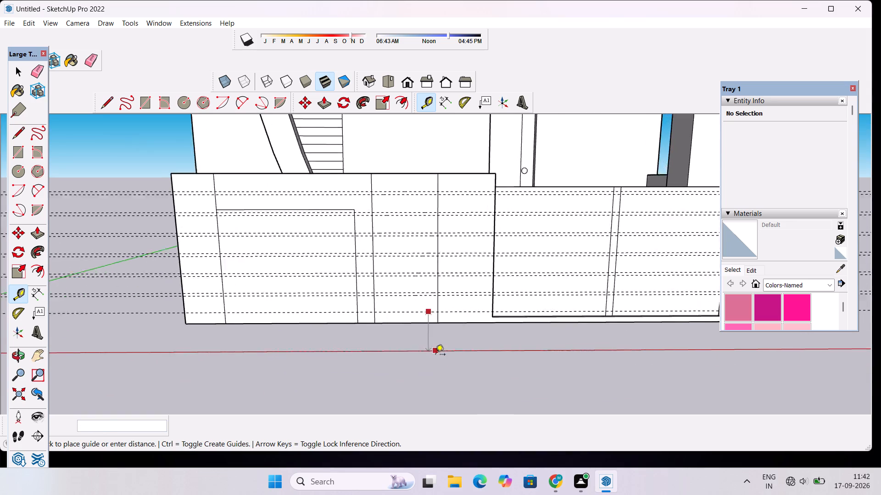
scroll(435, 355, "up", 3)
scroll(473, 391, "up", 5)
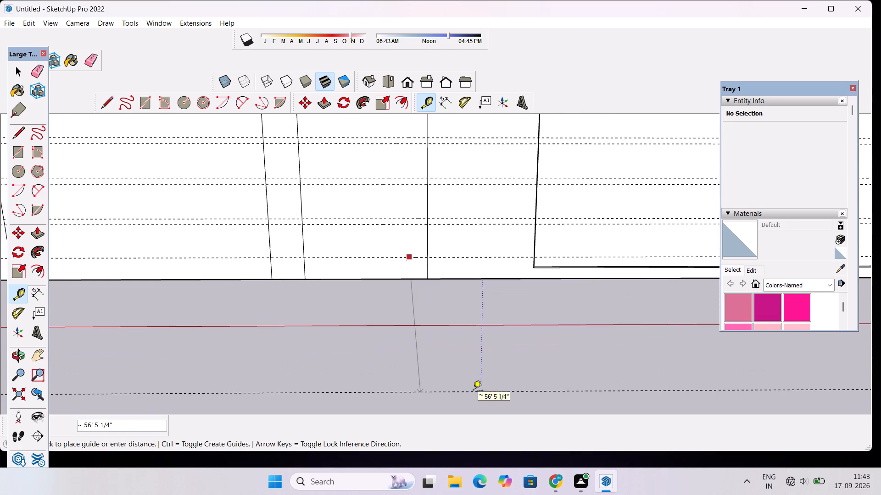
scroll(423, 292, "up", 6)
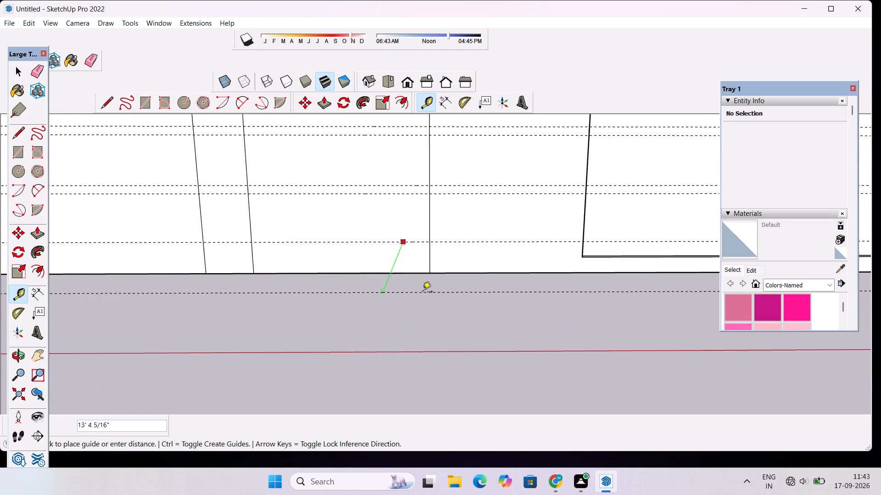
scroll(423, 292, "up", 3)
scroll(411, 270, "down", 19)
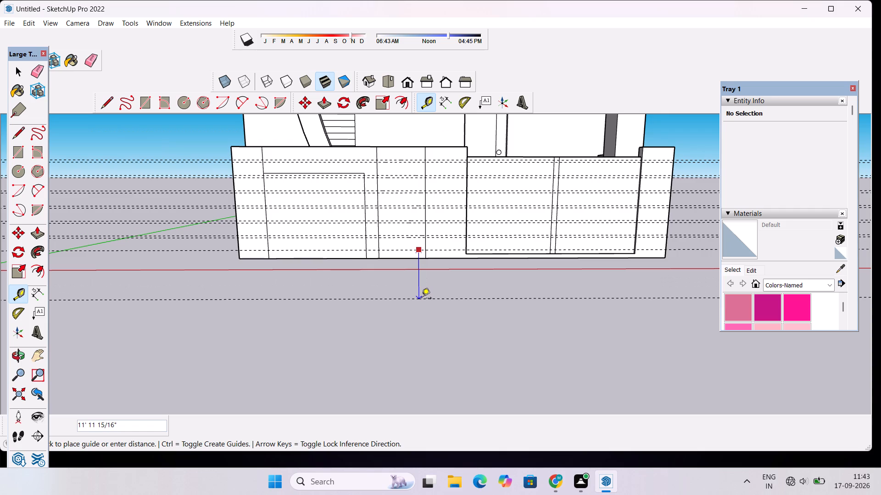
type("6\"")
key("Return")
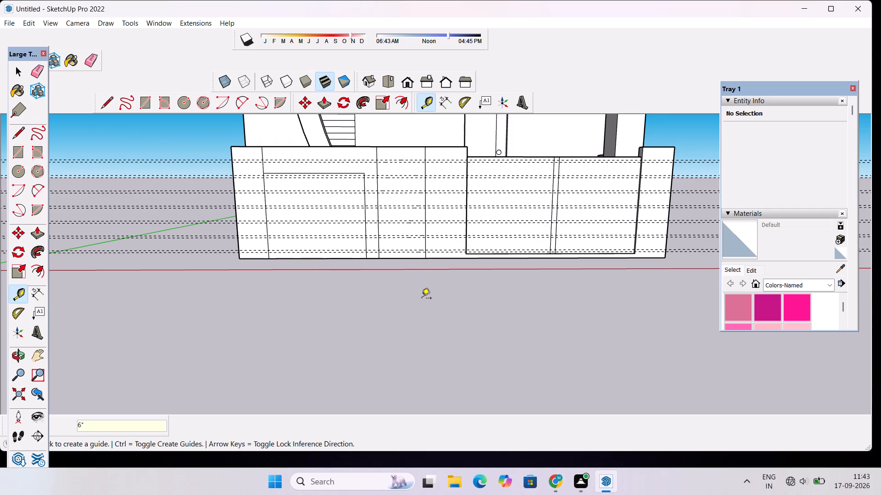
Draw two horizontal lines about 11' long along the first and second guides, between the vertical edges of the strip beside the opening outline.
scroll(407, 155, "up", 7)
key("l")
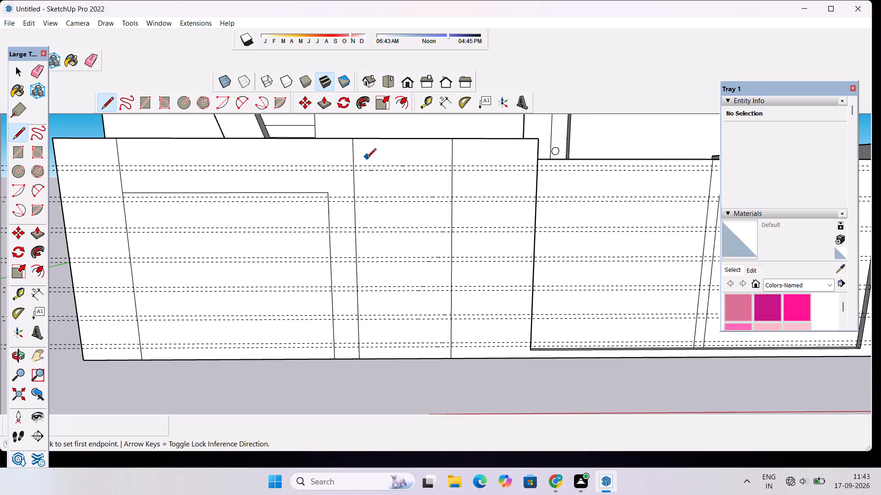
scroll(364, 170, "up", 4)
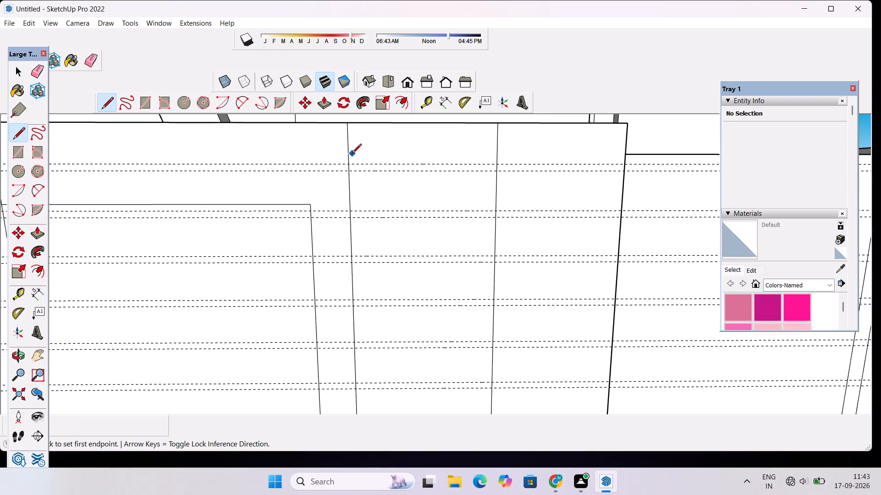
left_click(351, 164)
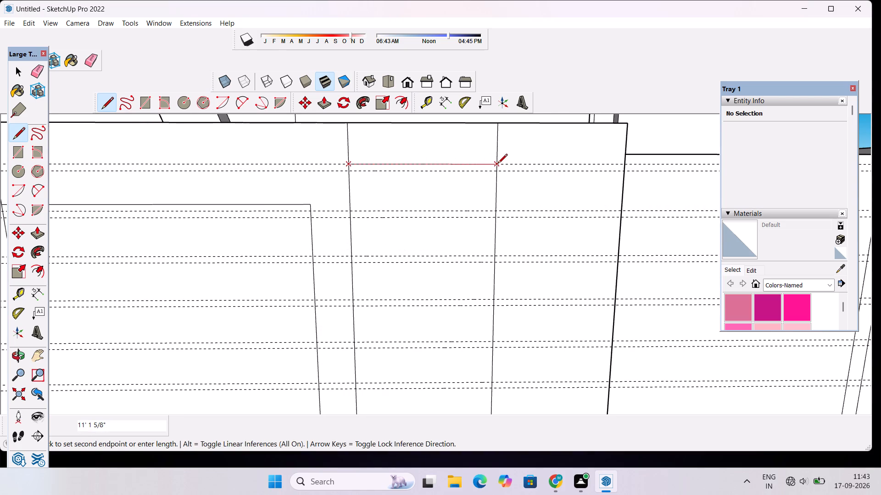
left_click(498, 164)
left_click(496, 172)
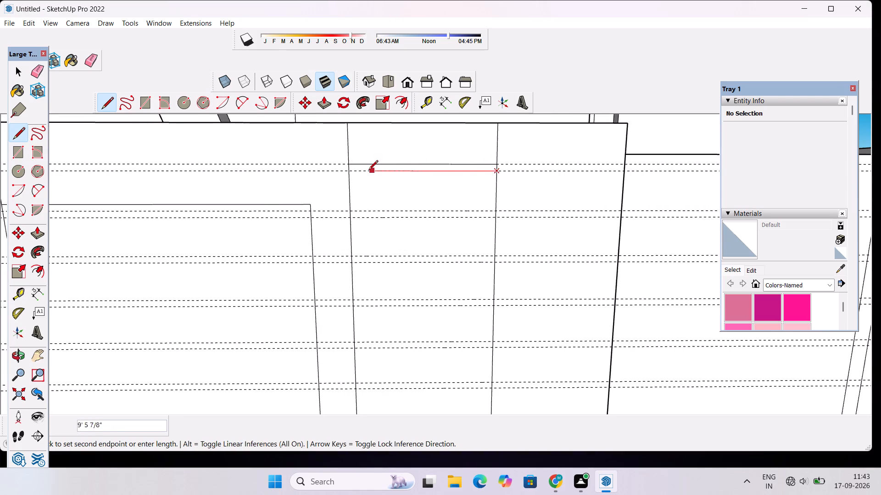
left_click(346, 173)
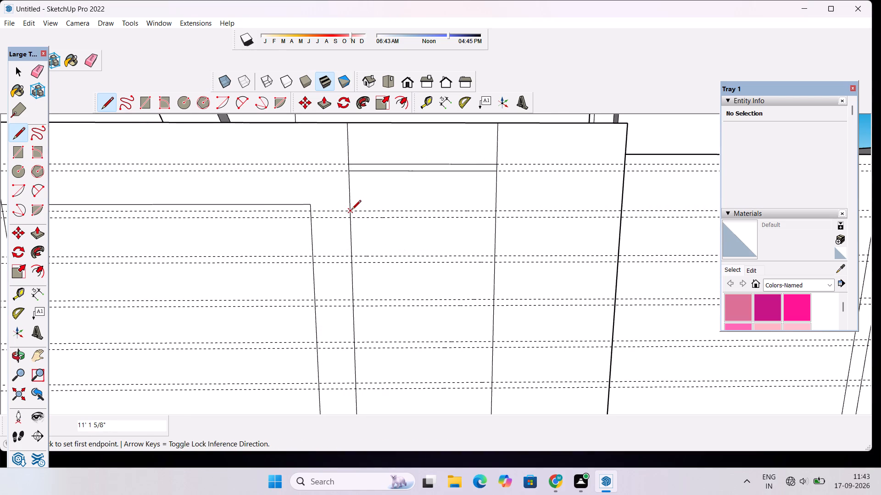
Draw two horizontal lines across the same wall strip, along the third and fourth guides.
left_click(351, 210)
left_click(496, 207)
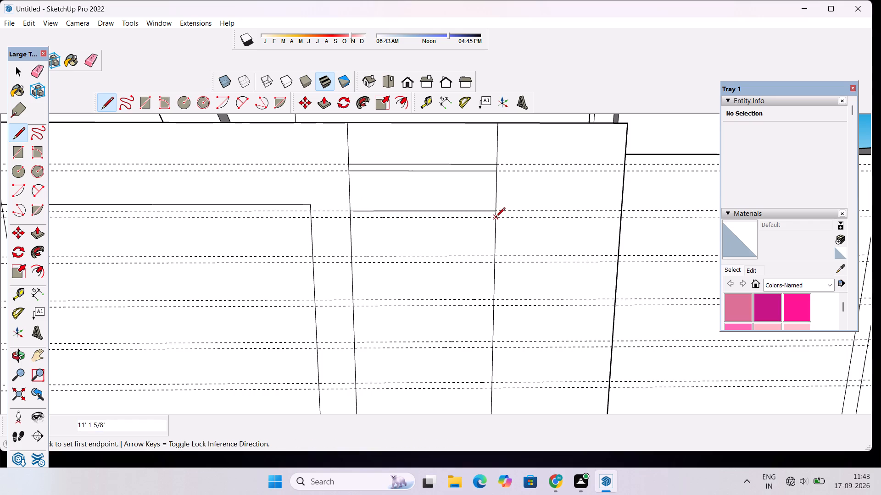
left_click(496, 218)
left_click(352, 219)
Draw two horizontal lines about 11' long across the wall strip, along the fifth and sixth guides.
scroll(348, 181, "down", 2)
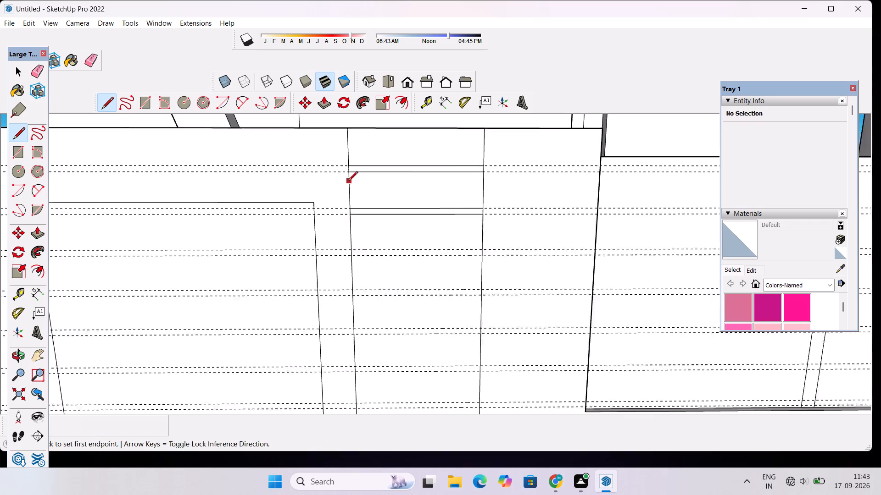
scroll(348, 181, "down", 3)
scroll(362, 242, "up", 10)
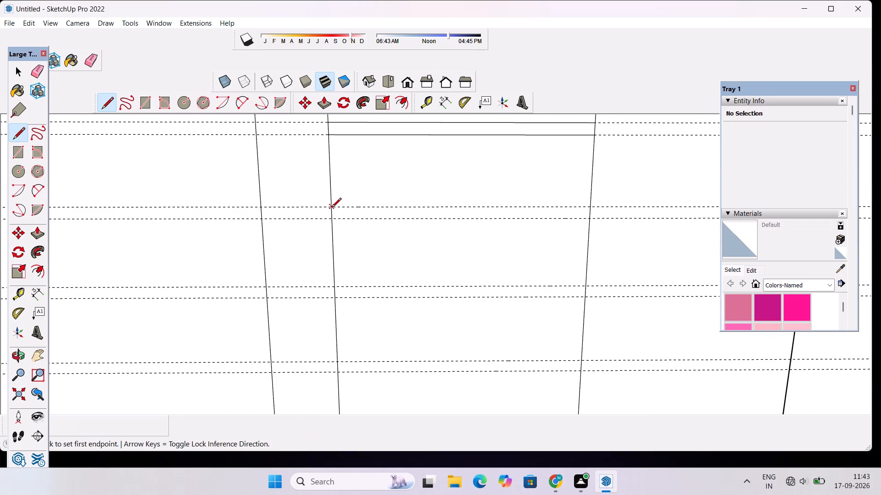
left_click(332, 208)
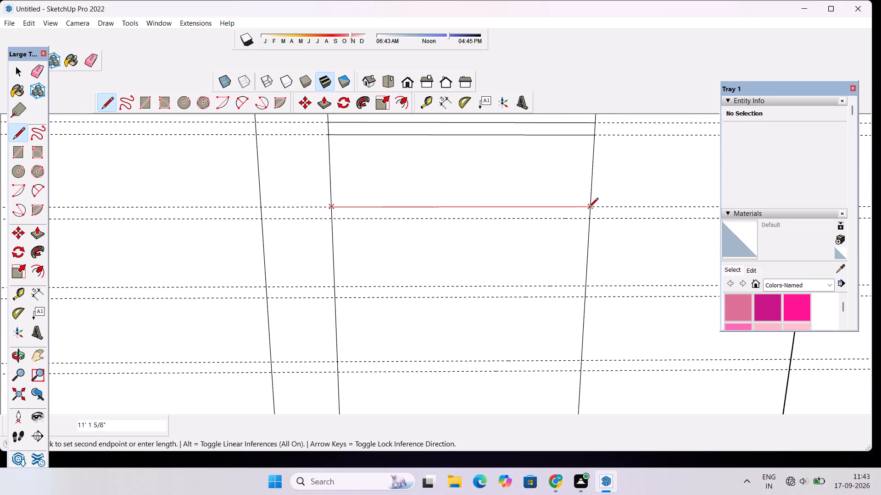
left_click(589, 208)
left_click(587, 219)
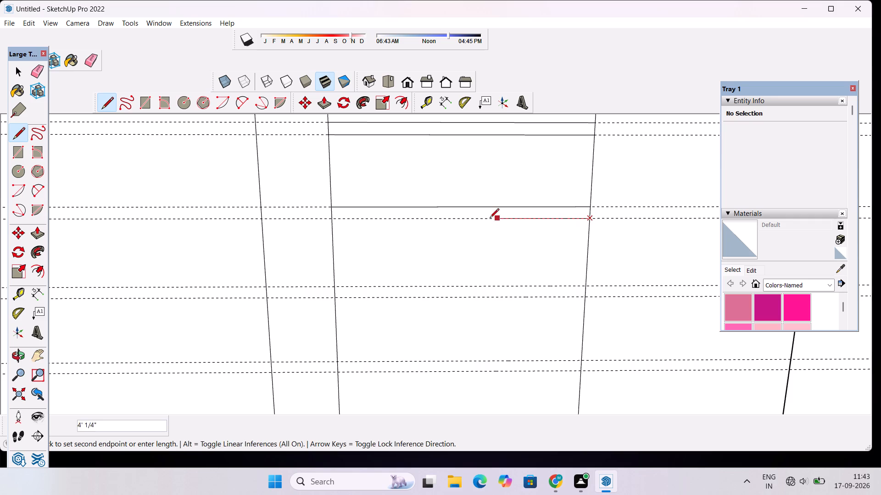
left_click(334, 221)
Draw two horizontal lines about 11' long across the wall strip, along the seventh and eighth guides.
scroll(301, 192, "down", 6)
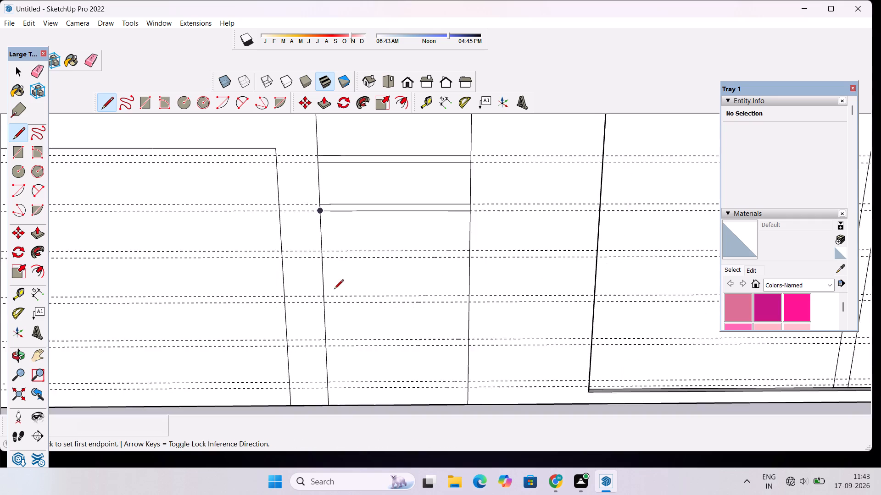
scroll(335, 291, "up", 7)
left_click(309, 214)
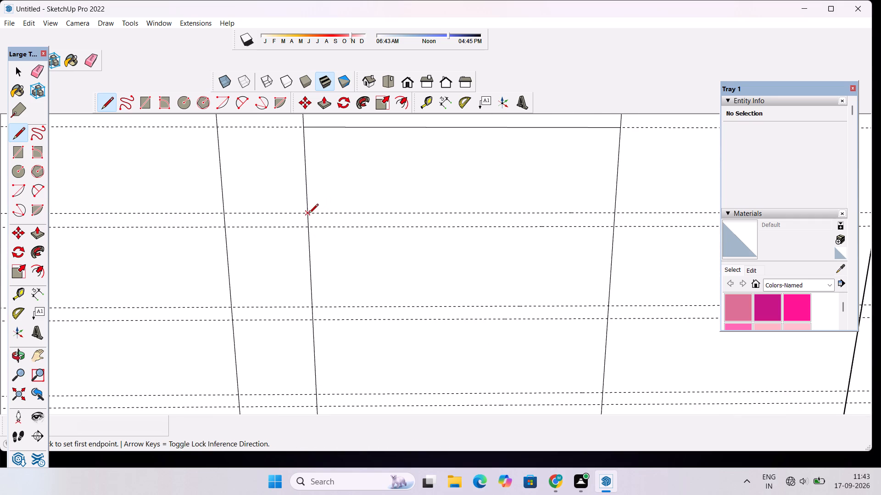
left_click(616, 214)
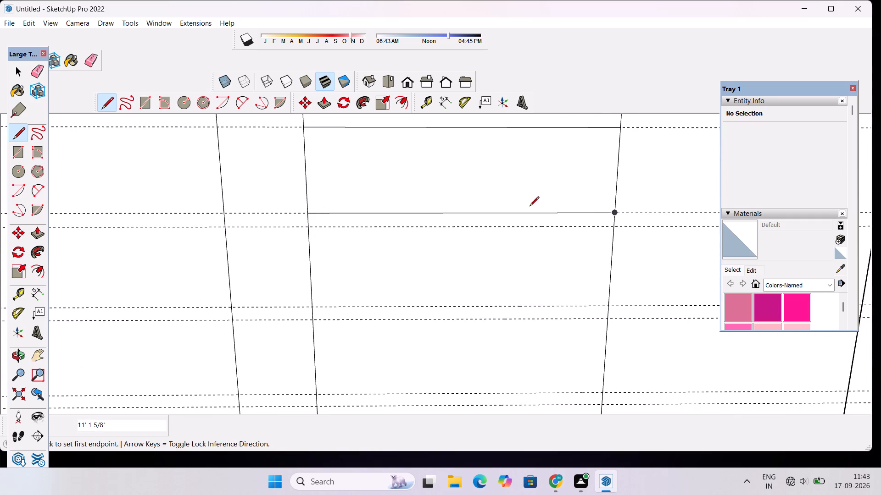
scroll(528, 206, "down", 4)
scroll(605, 243, "up", 4)
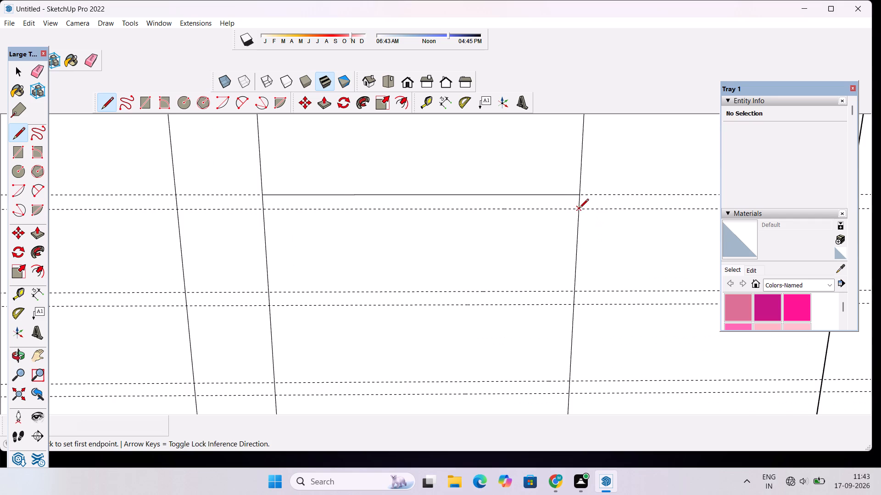
left_click(579, 209)
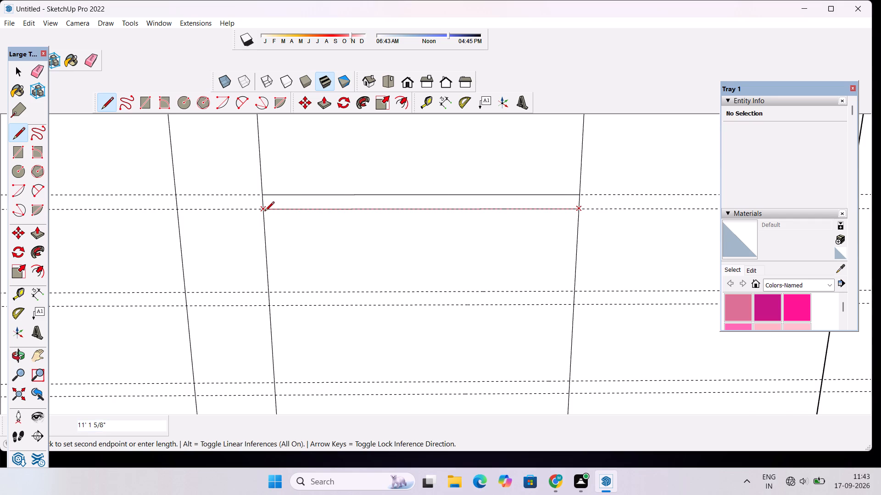
left_click(265, 212)
Draw two horizontal lines about 11' long across the wall strip, along the ninth and tenth guides.
scroll(310, 171, "down", 8)
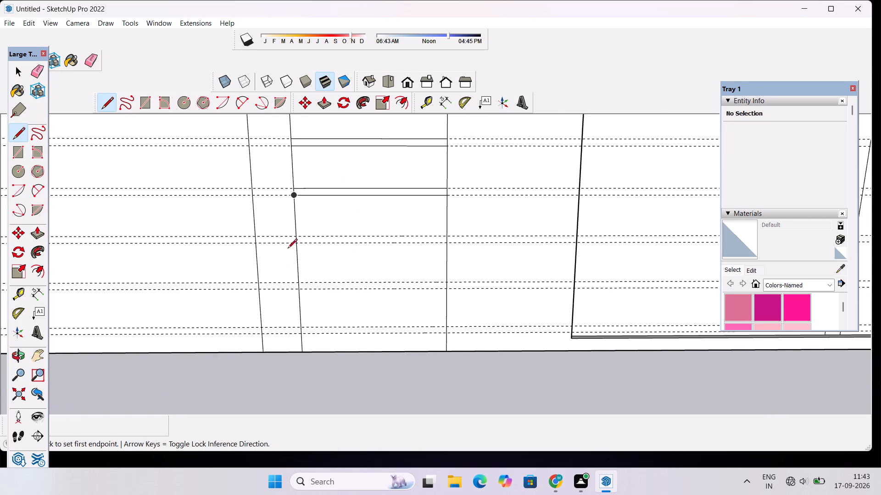
scroll(288, 249, "up", 8)
left_click(303, 229)
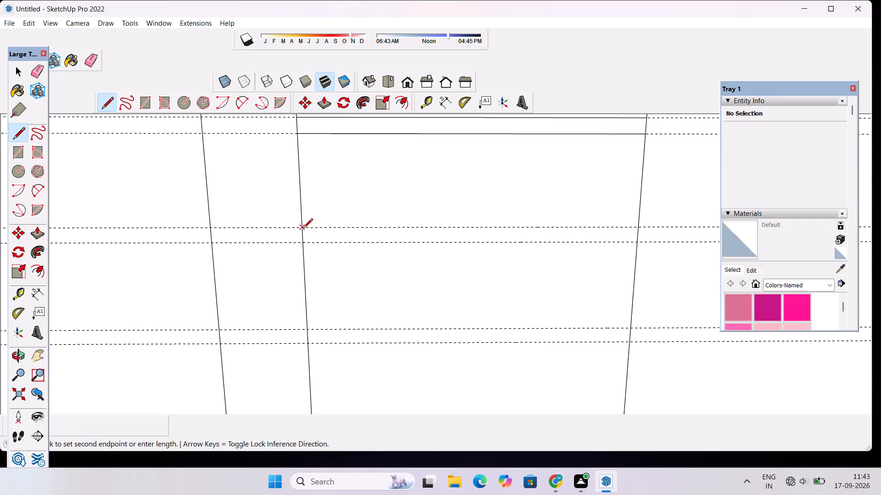
left_click(639, 228)
scroll(513, 222, "down", 8)
scroll(544, 260, "up", 4)
scroll(580, 238, "up", 5)
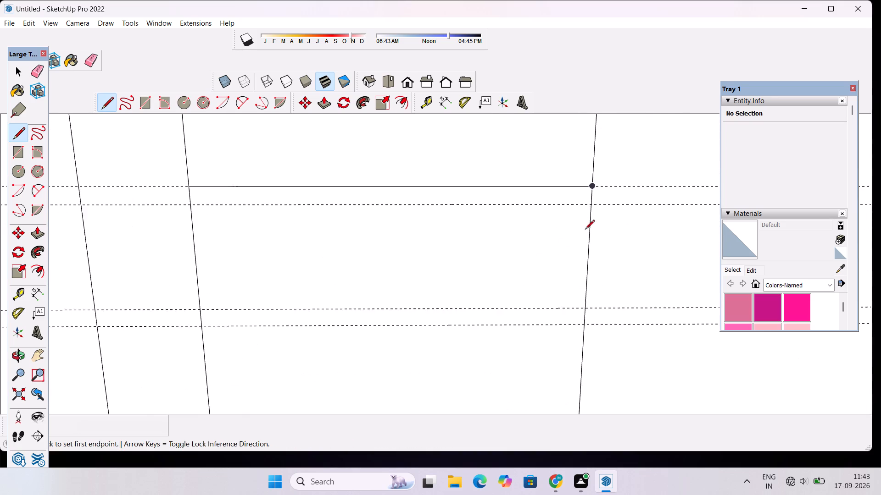
scroll(594, 214, "up", 3)
left_click(590, 204)
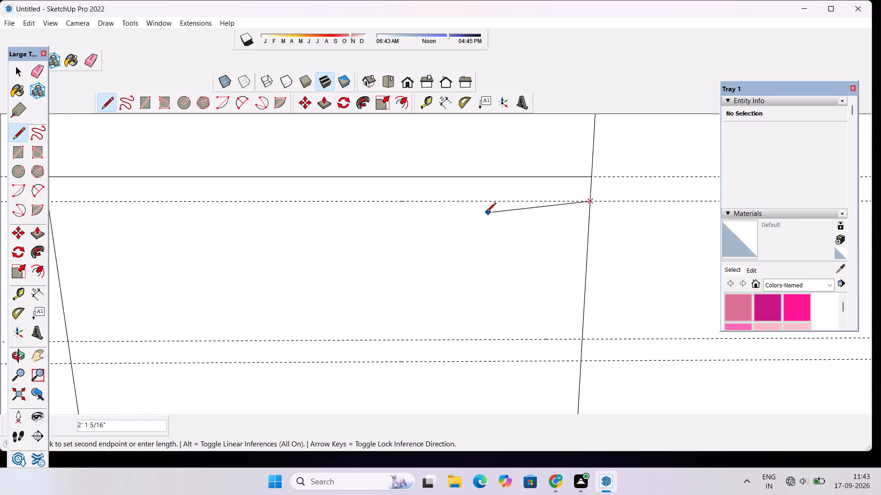
scroll(488, 210, "down", 10)
scroll(340, 214, "up", 3)
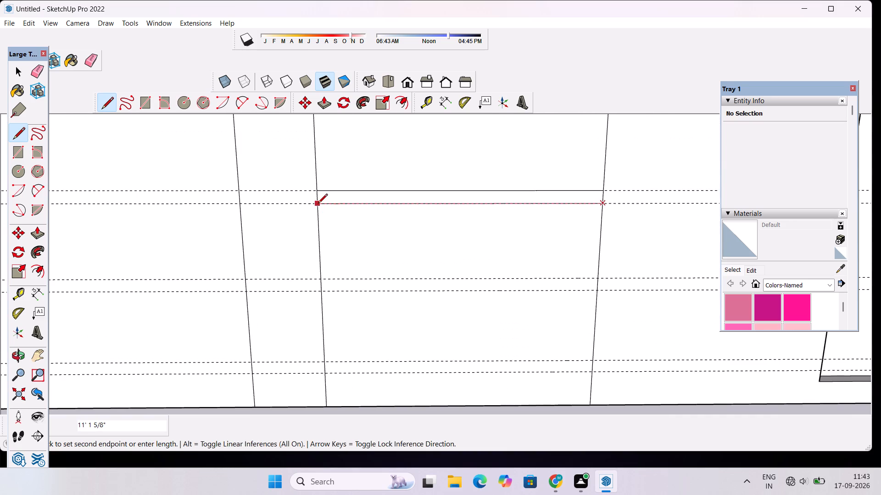
left_click(318, 204)
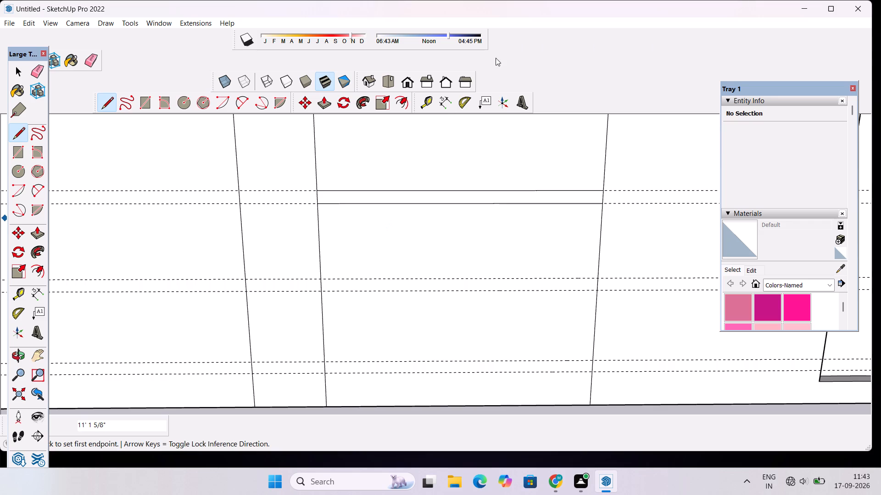
Draw two horizontal lines about 11' long across the wall strip, along the eleventh and twelfth guides.
scroll(440, 160, "down", 9)
scroll(423, 233, "up", 10)
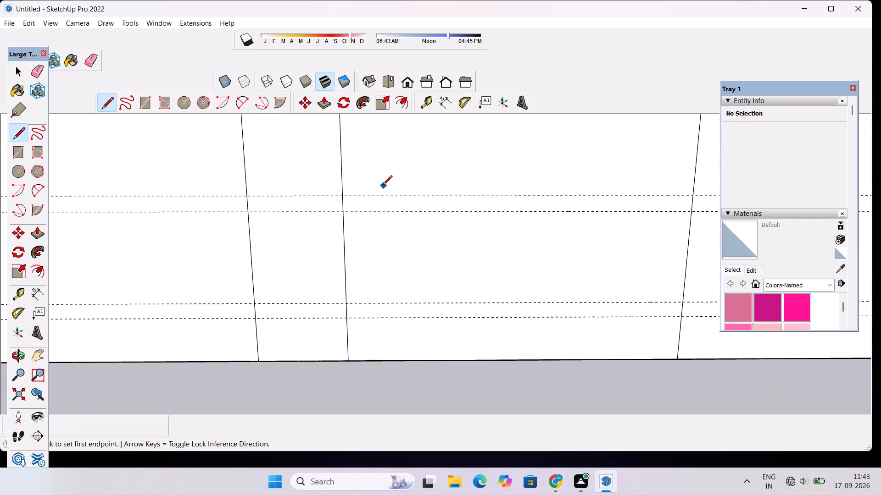
left_click(343, 197)
scroll(335, 189, "down", 8)
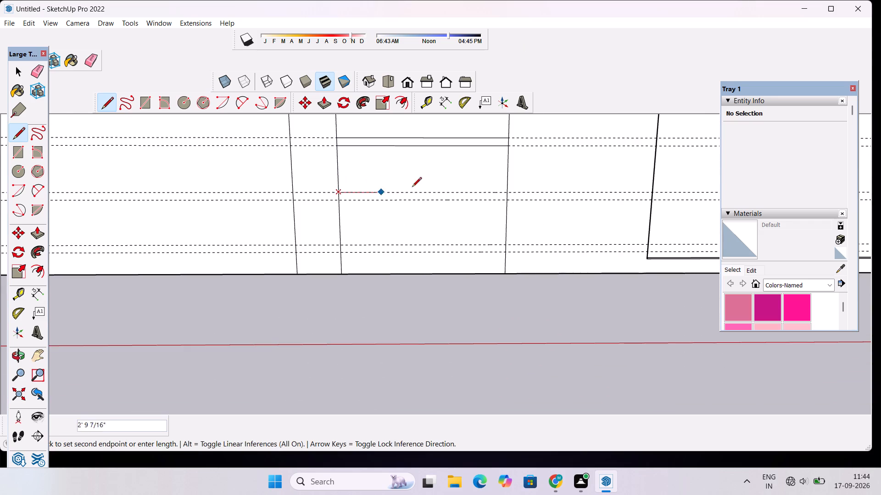
scroll(452, 190, "up", 3)
scroll(511, 204, "up", 3)
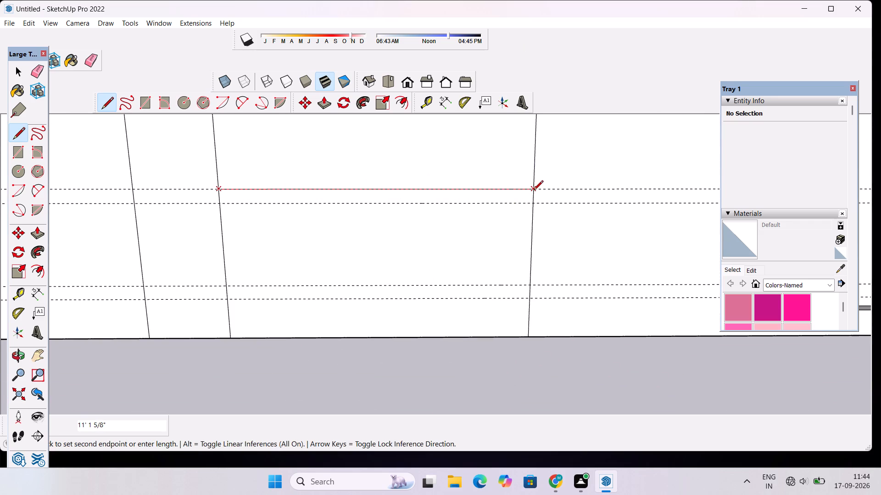
left_click(534, 191)
left_click(532, 202)
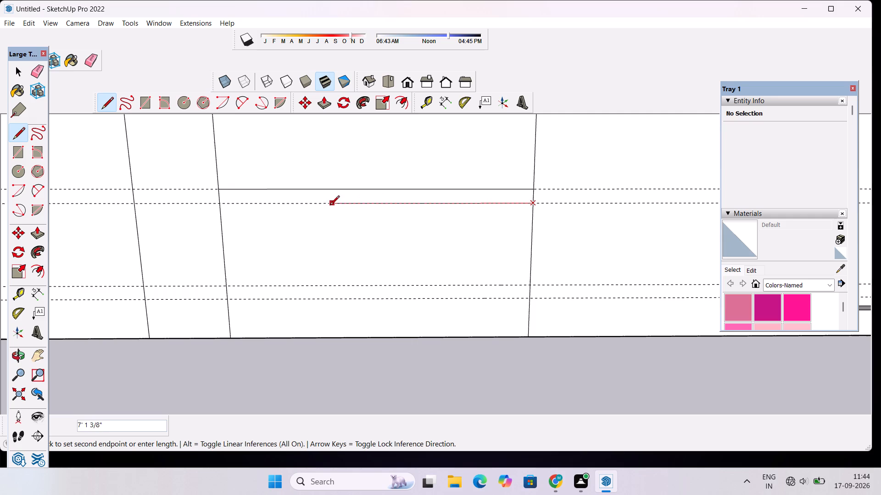
left_click_drag(217, 205, 217, 193)
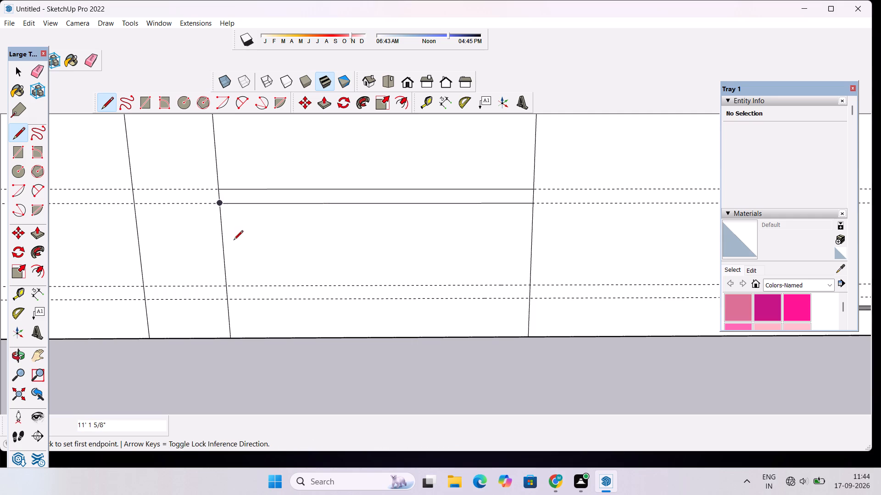
Draw two horizontal lines about 11' long across the wall strip's base, along the thirteenth and fourteenth guides.
left_click(224, 287)
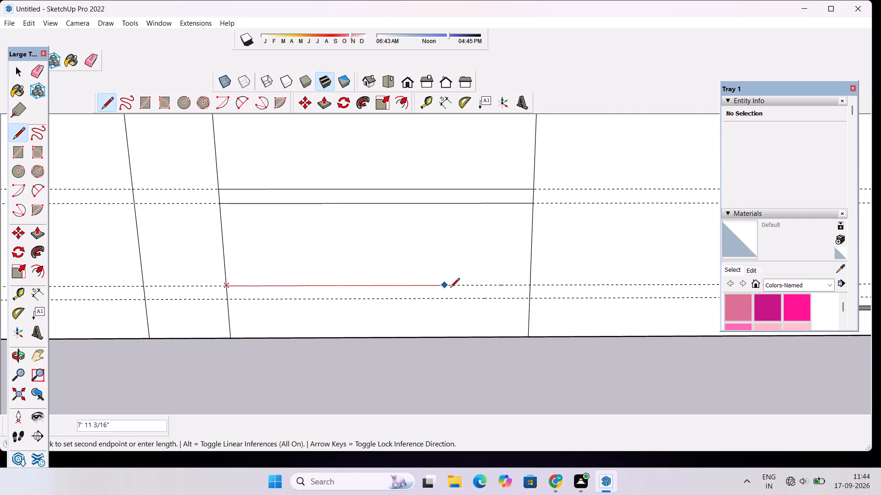
left_click(529, 286)
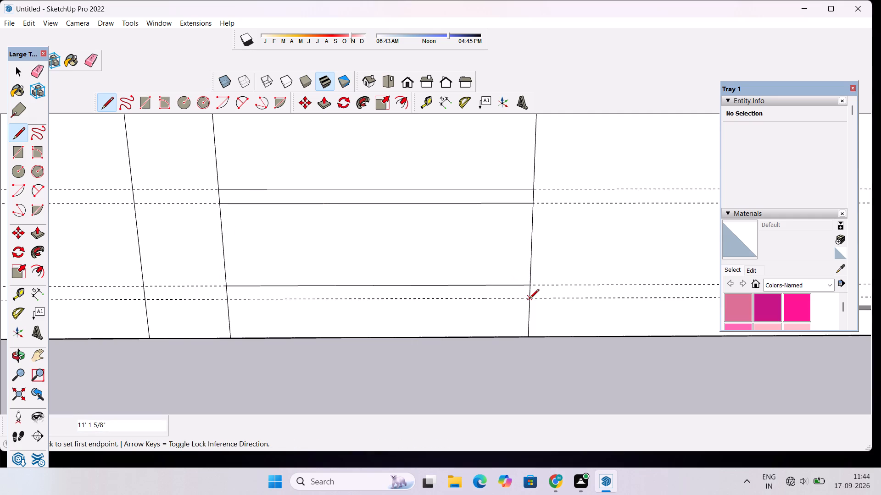
left_click(530, 299)
left_click(228, 300)
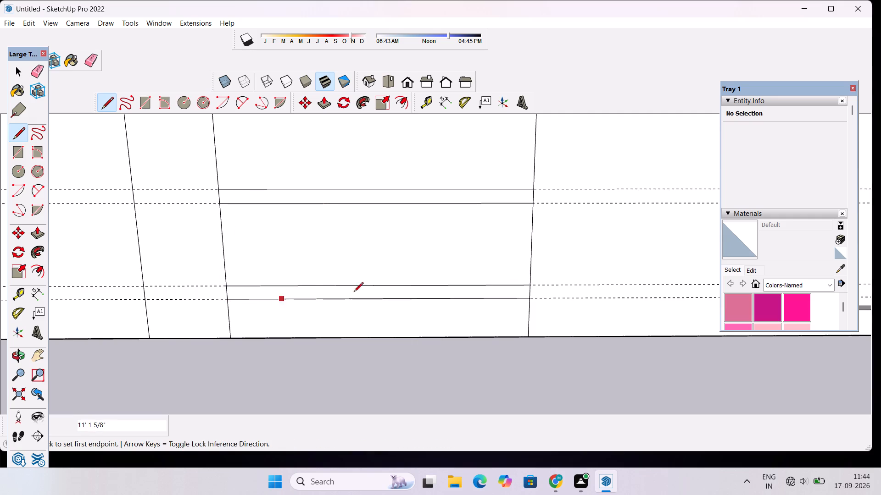
Erase all the horizontal guides crossing the compound wall.
scroll(379, 286, "down", 20)
scroll(379, 286, "down", 5)
key("e")
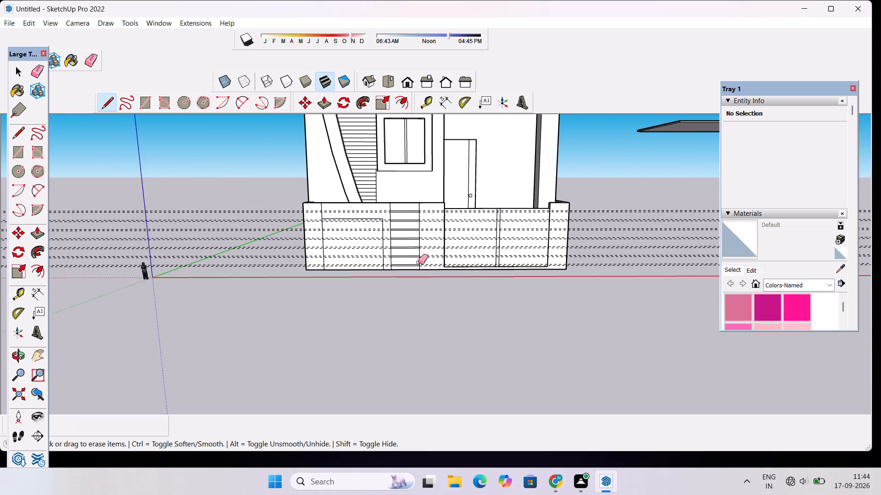
scroll(418, 262, "down", 5)
left_click_drag(572, 220, 580, 266)
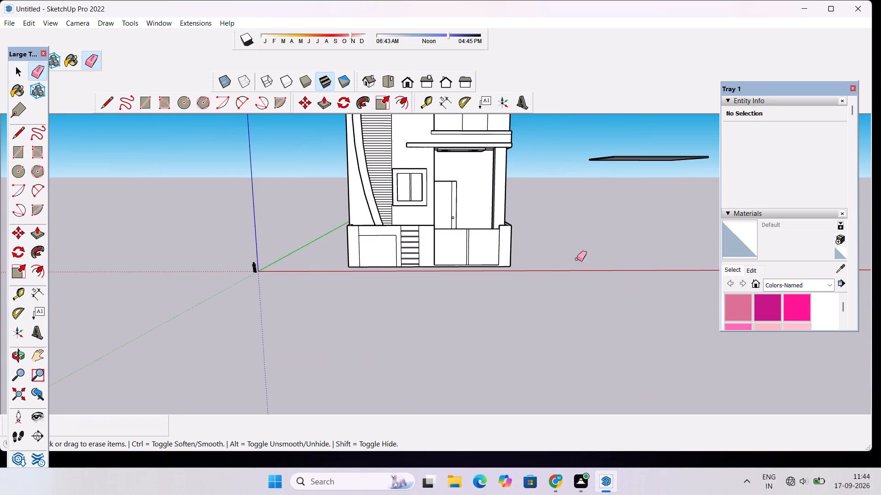
Push/Pull the L-shaped face around the opening outline on the compound wall outward by 1'.
scroll(531, 232, "up", 4)
key("o")
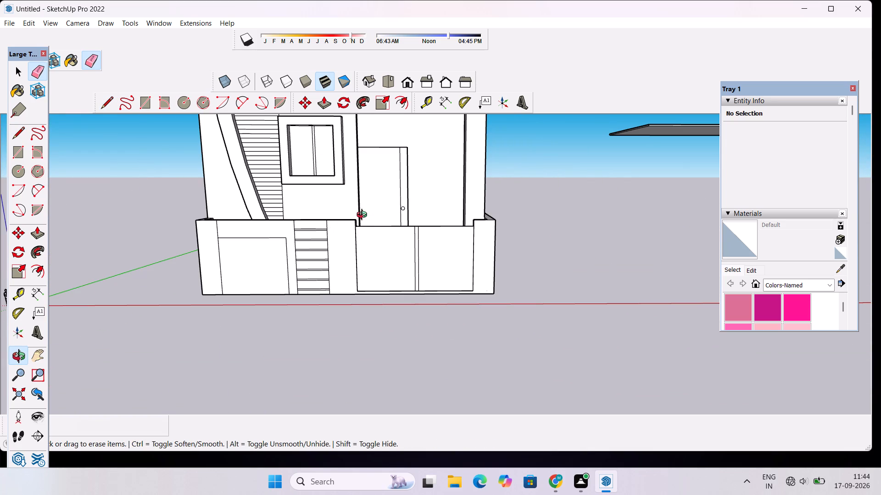
left_click_drag(312, 259, 374, 275, "shift")
scroll(379, 260, "down", 5)
left_click_drag(364, 289, 366, 251)
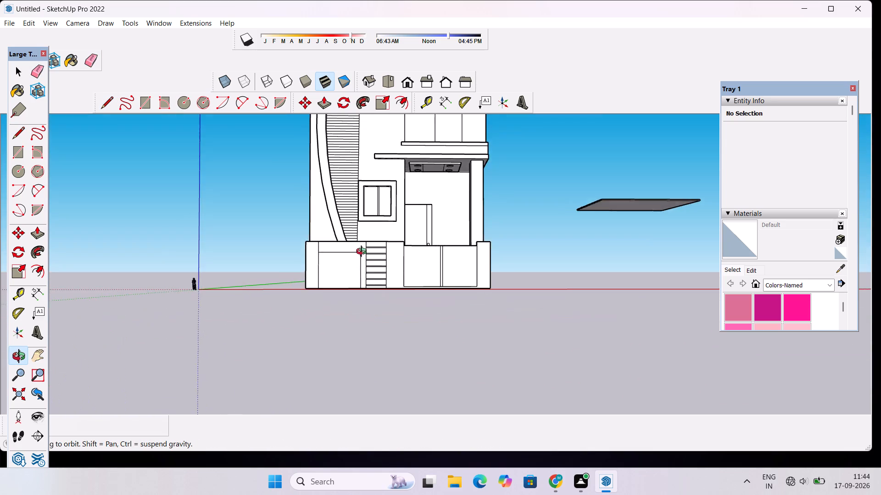
scroll(363, 253, "up", 4)
left_click_drag(417, 252, 424, 277, "shift")
left_click_drag(330, 276, 379, 262, "shift")
scroll(383, 260, "up", 3, "shift")
left_click_drag(401, 272, 398, 297)
scroll(440, 280, "up", 4)
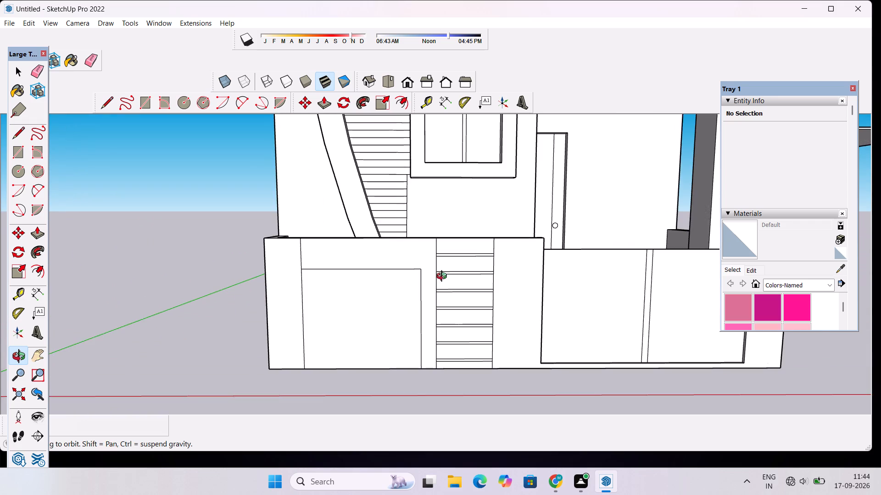
left_click_drag(444, 277, 436, 242)
scroll(417, 243, "up", 2)
left_click_drag(418, 245, 424, 287)
scroll(460, 266, "up", 4)
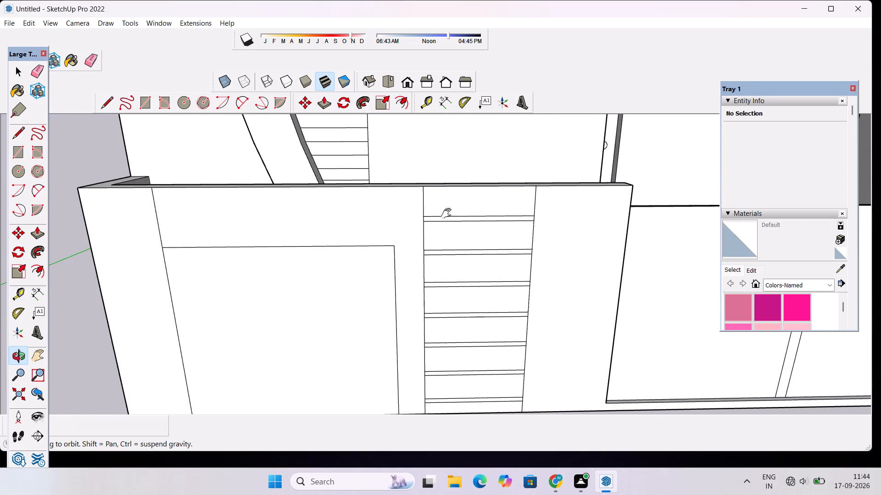
left_click_drag(445, 199, 442, 186, "shift")
left_click_drag(435, 225, 436, 242)
key("space")
key("p")
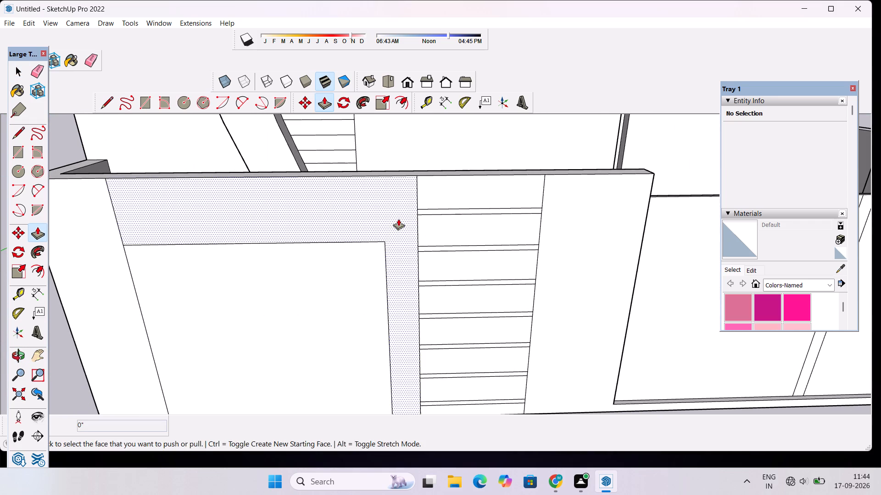
left_click(398, 219)
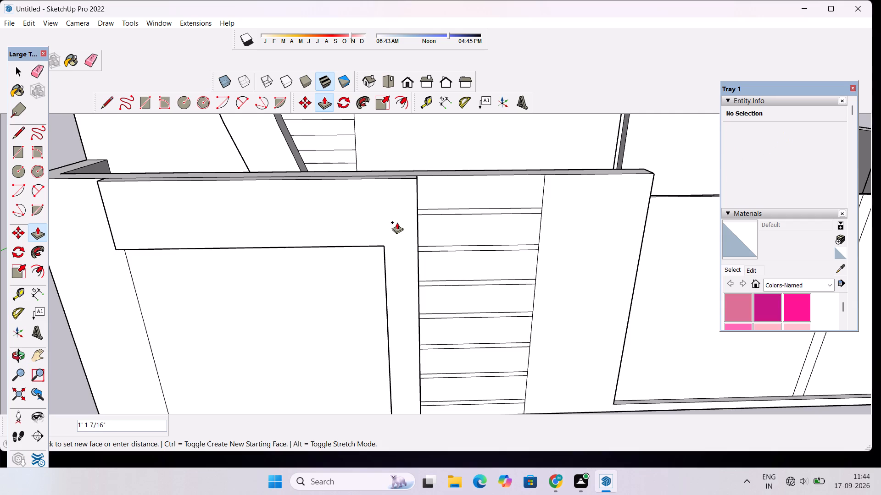
type("1'")
key("Return")
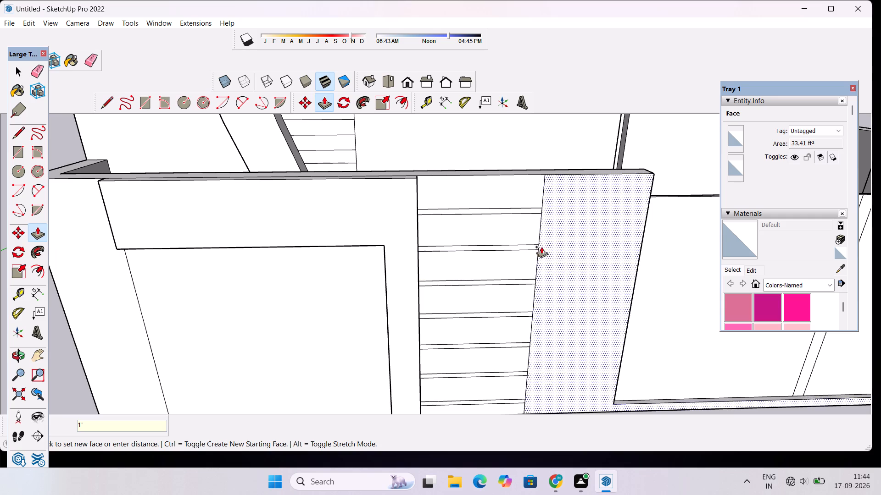
Examine the building's whole front facade and compound wall from several angles.
scroll(531, 269, "down", 17)
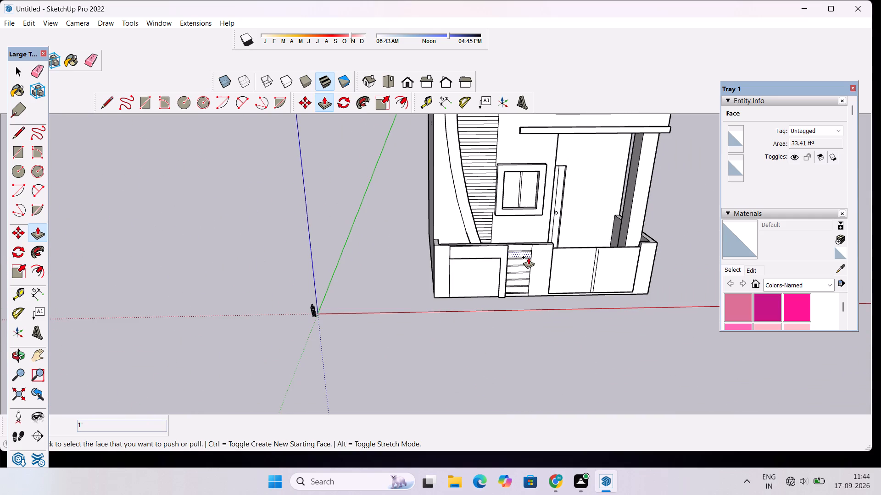
key("o")
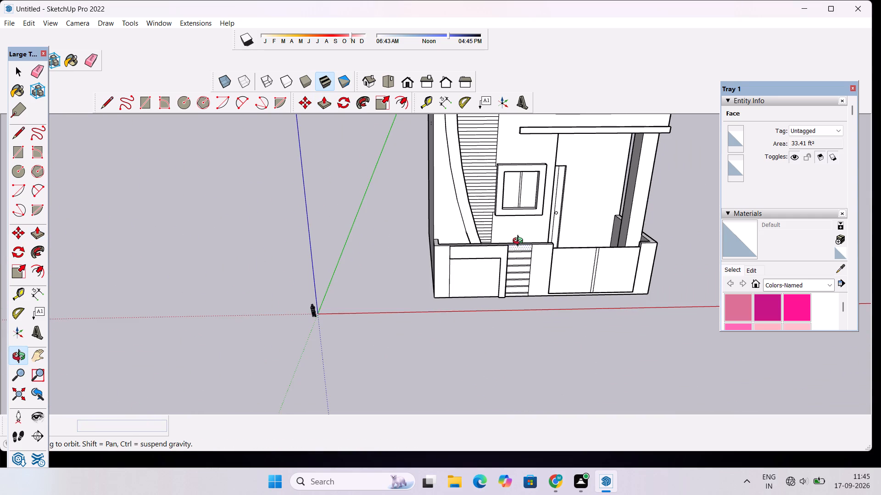
scroll(520, 242, "down", 8)
left_click_drag(549, 285, 491, 262)
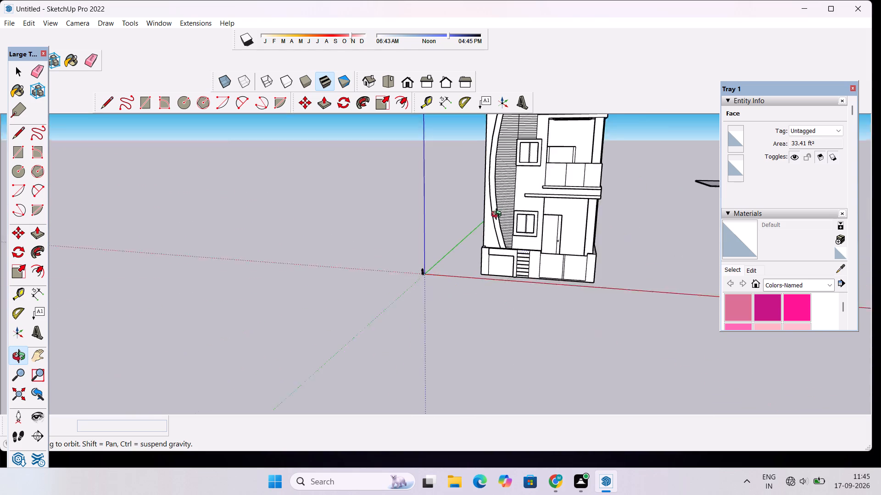
left_click_drag(491, 213, 432, 284)
left_click_drag(436, 245, 458, 256)
scroll(462, 249, "down", 11)
left_click_drag(490, 282, 507, 195)
scroll(504, 233, "up", 5)
scroll(450, 252, "up", 4)
left_click_drag(424, 276, 523, 261)
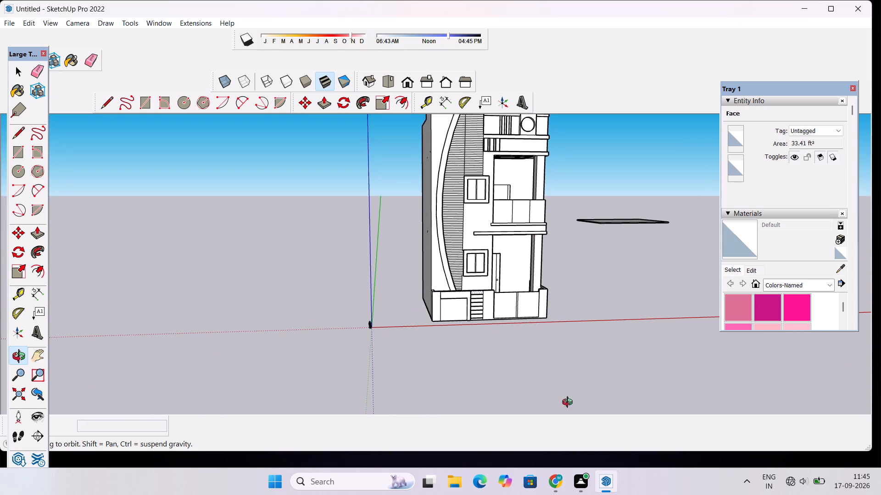
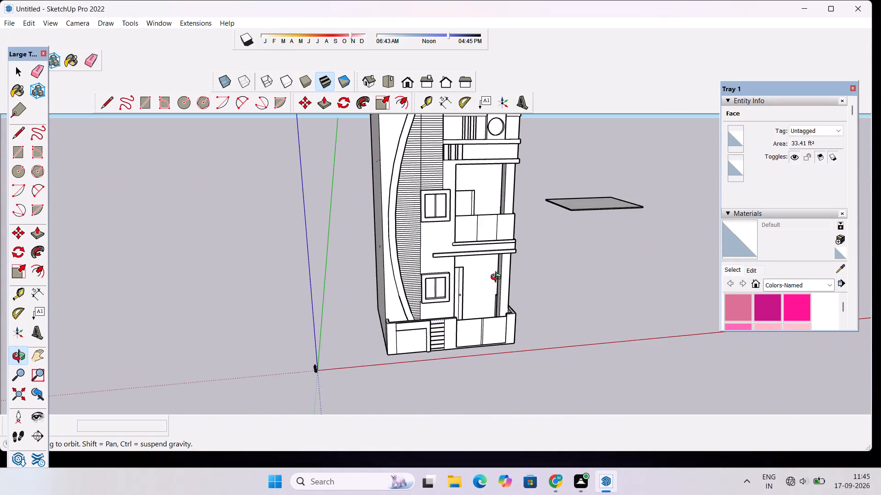
Examine the building's front facade, side walls and roof from several angles, ending at the round recess on the top floor.
scroll(498, 277, "down", 9)
left_click_drag(402, 302, 510, 286)
scroll(472, 284, "up", 4)
left_click_drag(398, 292, 527, 278)
scroll(482, 283, "up", 8)
left_click_drag(481, 295, 493, 336)
scroll(490, 301, "up", 2)
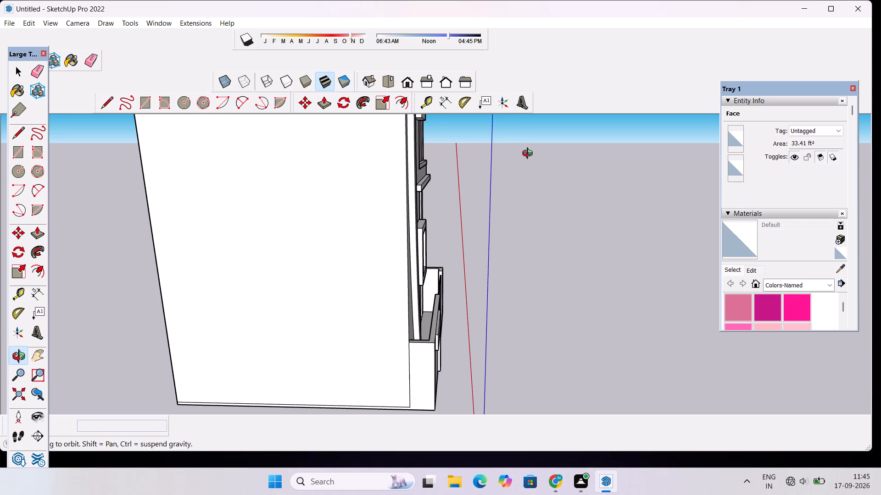
scroll(512, 225, "down", 5)
left_click_drag(521, 238, 422, 238)
scroll(421, 238, "down", 6)
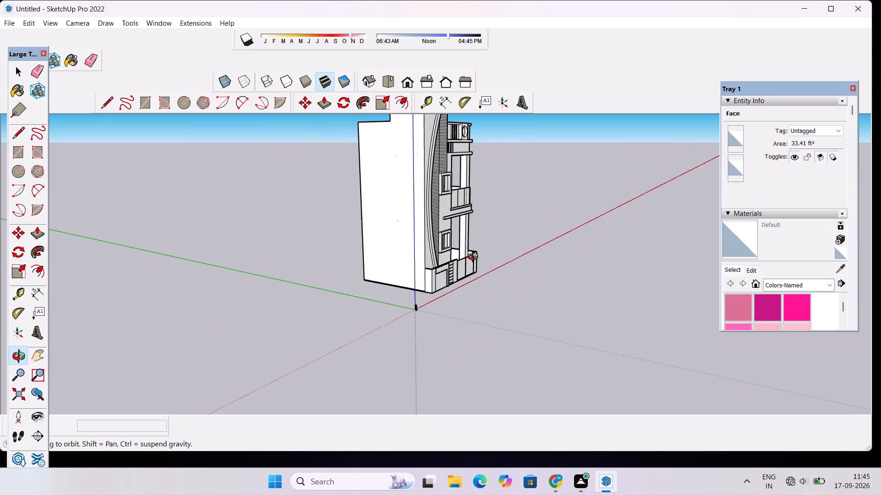
left_click_drag(475, 258, 373, 264)
scroll(418, 248, "down", 5)
left_click_drag(462, 246, 385, 255)
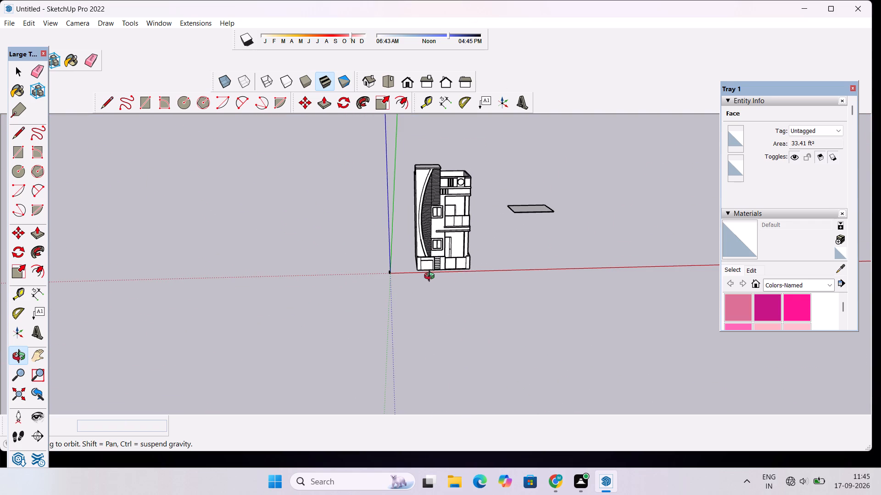
scroll(443, 265, "down", 5)
left_click_drag(400, 287, 433, 350)
scroll(499, 227, "up", 2)
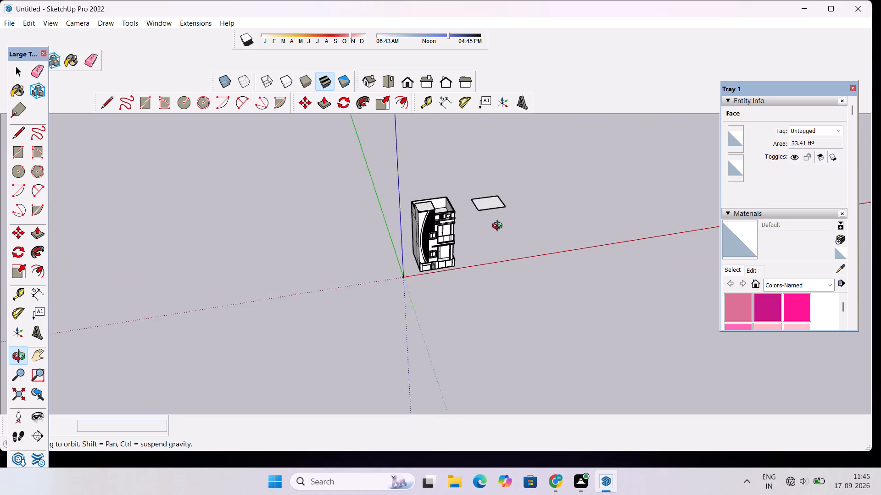
scroll(499, 227, "up", 11)
scroll(483, 228, "down", 4)
left_click_drag(507, 267, 420, 280)
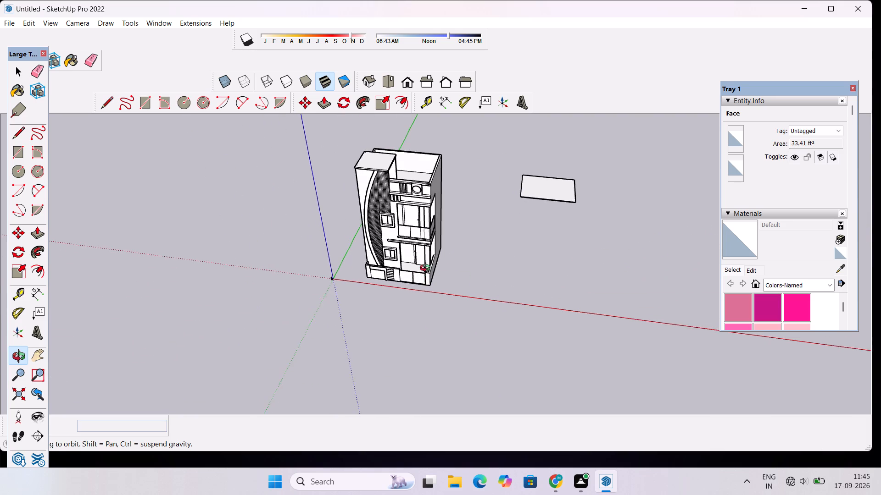
scroll(427, 269, "up", 3)
left_click_drag(414, 333, 453, 261)
scroll(454, 258, "down", 5)
left_click_drag(497, 255, 396, 262, "shift")
scroll(346, 253, "up", 4)
left_click_drag(516, 246, 495, 253)
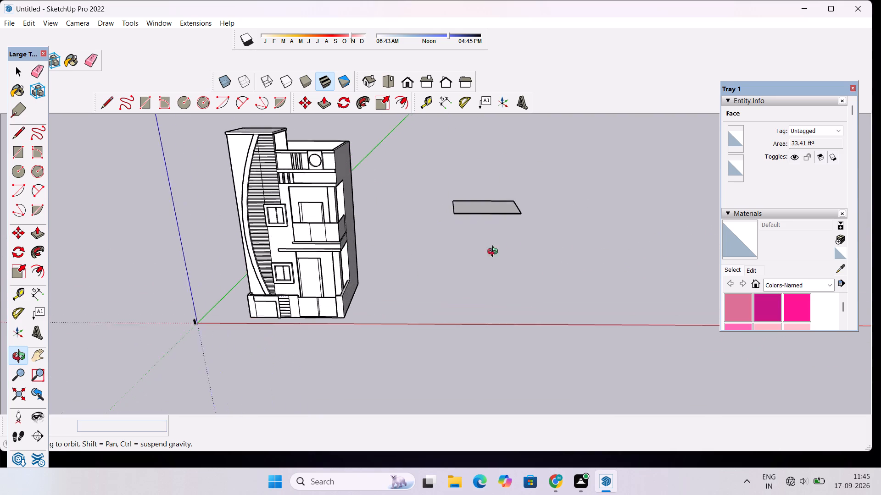
left_click_drag(495, 253, 542, 189)
scroll(551, 198, "down", 5)
left_click_drag(398, 213, 485, 232, "shift")
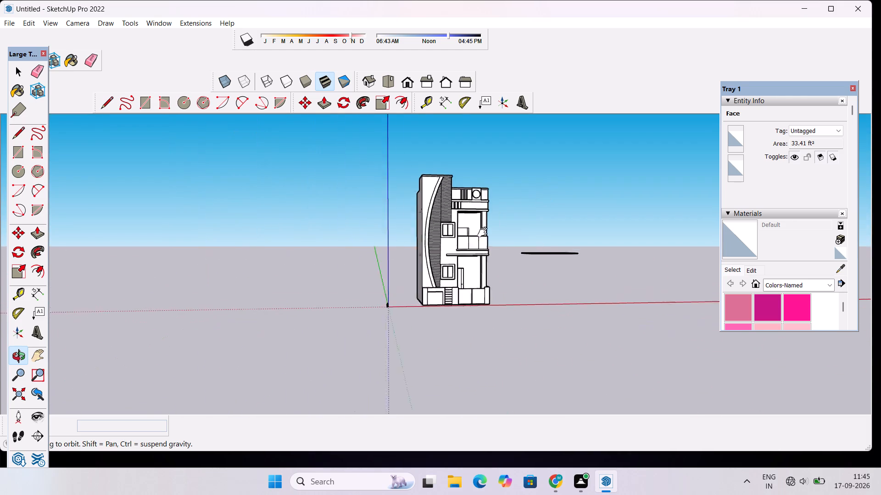
left_click_drag(485, 232, 528, 232, "shift")
scroll(511, 222, "up", 4)
left_click_drag(559, 180, 540, 318)
scroll(586, 254, "up", 3)
left_click_drag(611, 238, 540, 224, "shift")
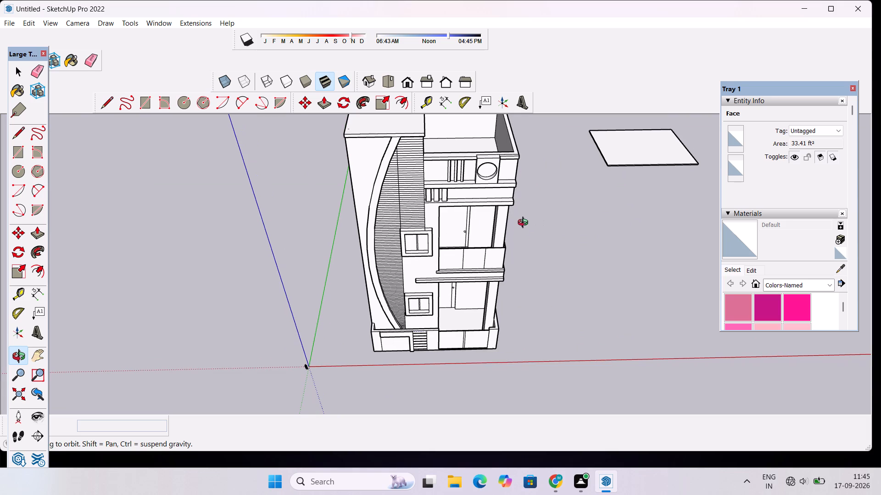
scroll(519, 232, "up", 5)
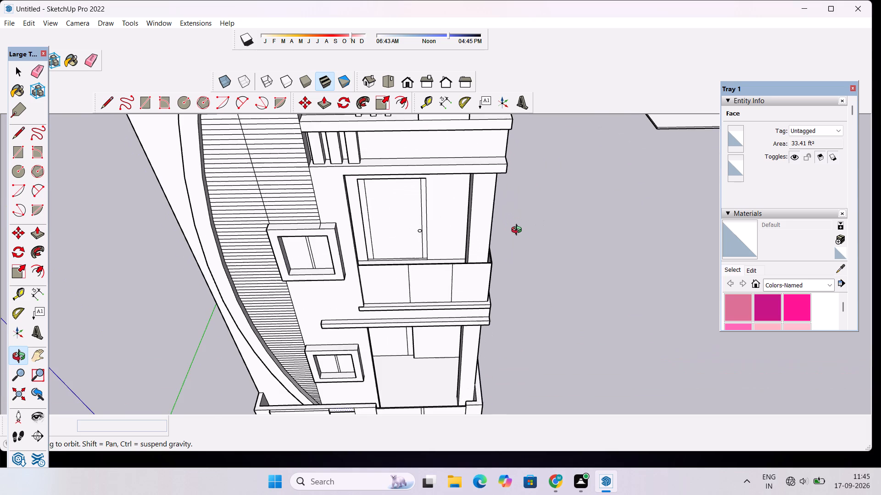
scroll(503, 234, "down", 2)
left_click_drag(489, 303, 489, 254)
scroll(489, 235, "down", 5)
left_click_drag(488, 207, 487, 288, "shift")
scroll(479, 253, "up", 16)
left_click_drag(467, 273, 463, 241)
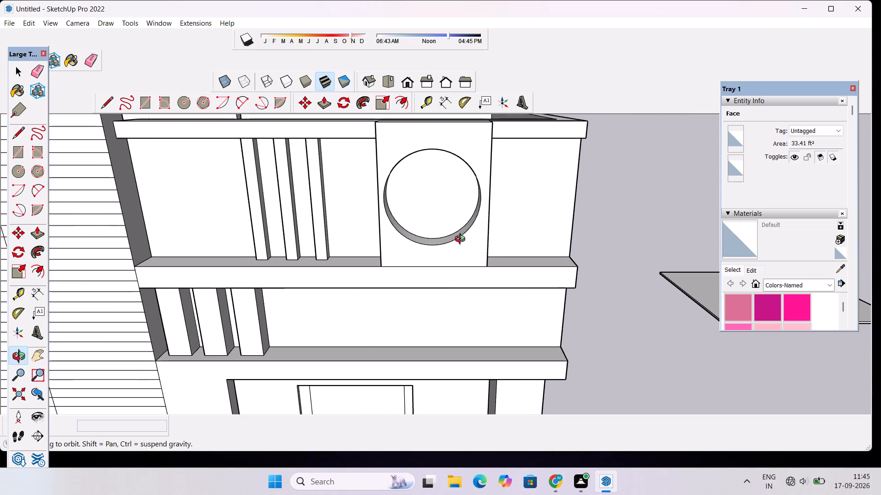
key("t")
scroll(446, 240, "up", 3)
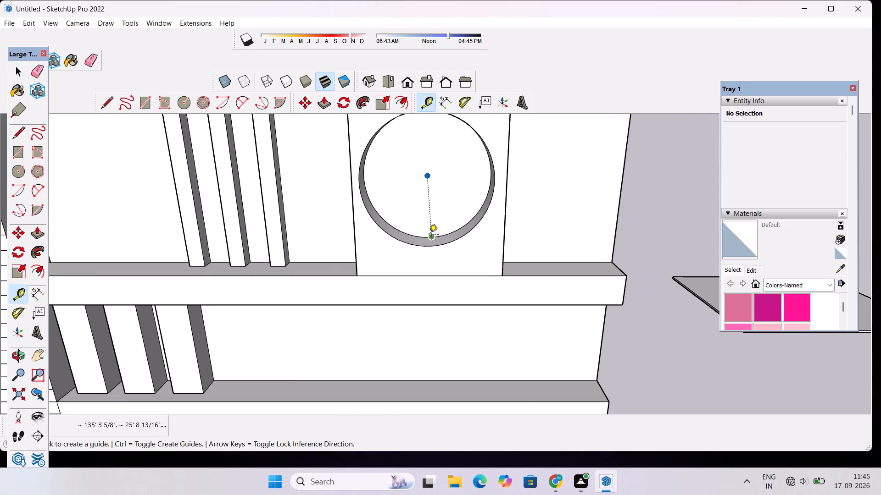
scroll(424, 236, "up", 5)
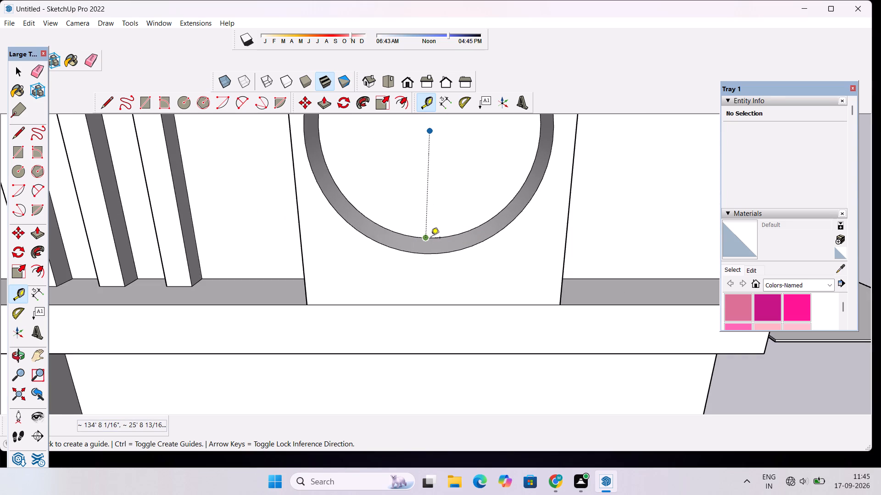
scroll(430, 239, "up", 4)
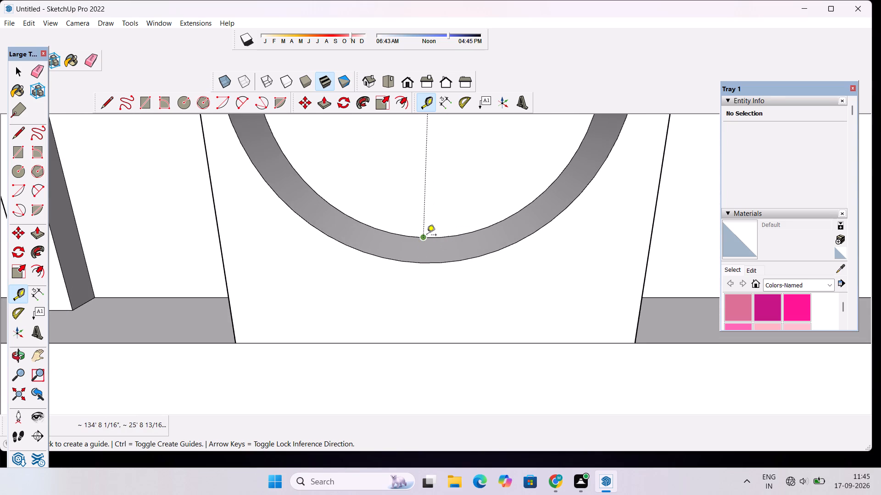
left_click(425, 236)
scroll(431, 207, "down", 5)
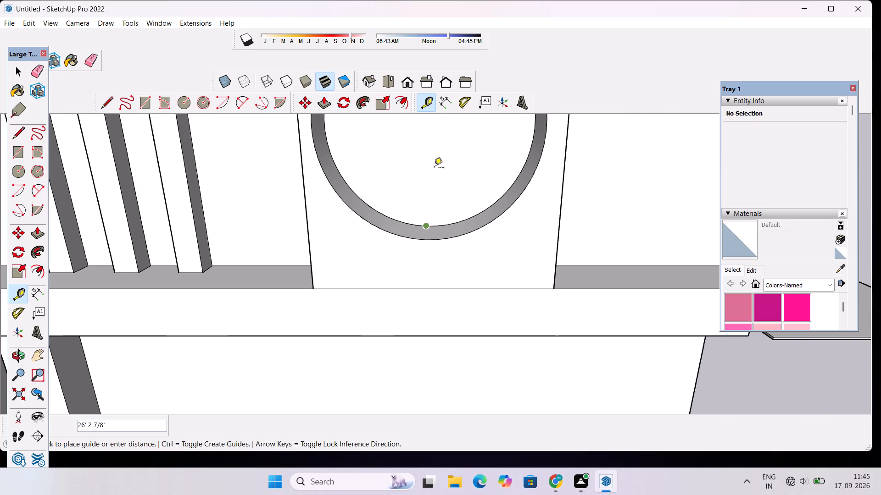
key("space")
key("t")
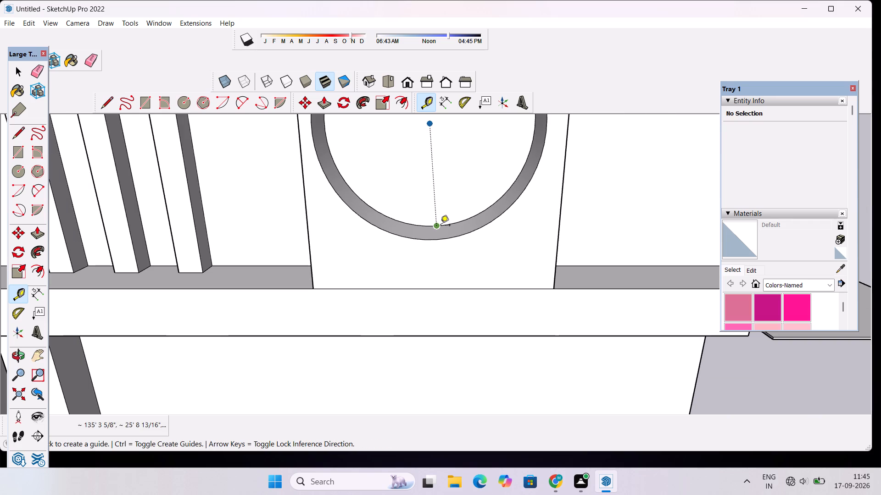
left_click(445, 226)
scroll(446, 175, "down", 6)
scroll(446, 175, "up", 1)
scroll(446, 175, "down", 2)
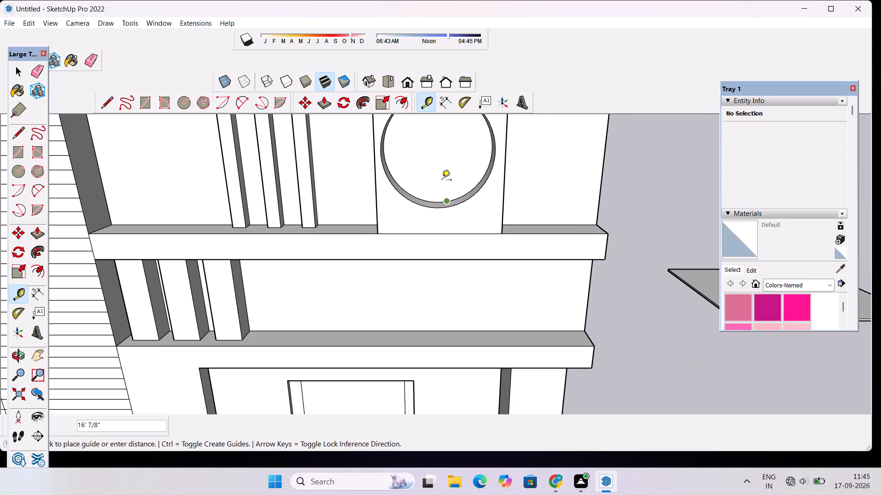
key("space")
Draw a horizontal line about 10' 2" long across the lower part of the round recess's inner face.
key("l")
scroll(444, 183, "up", 7)
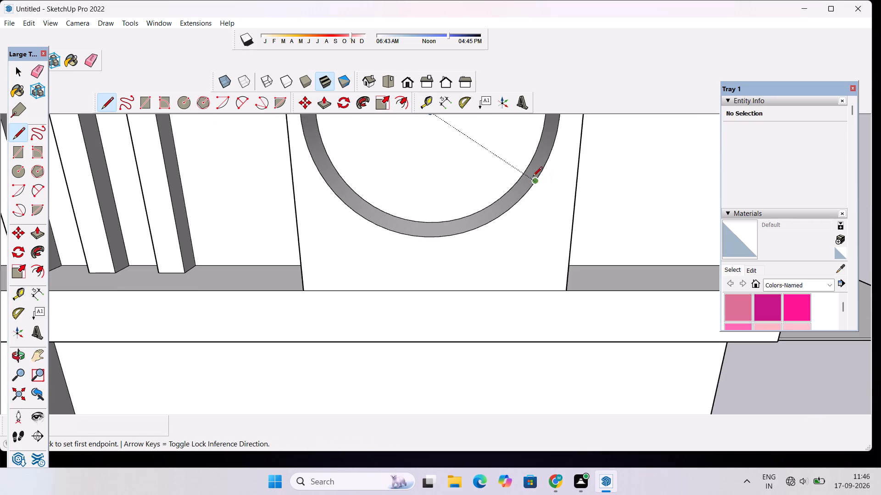
left_click(525, 171)
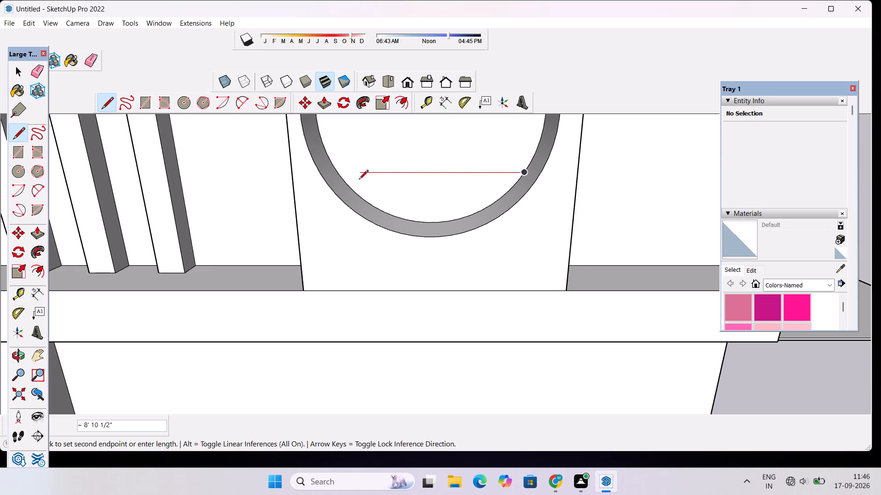
scroll(339, 174, "up", 5)
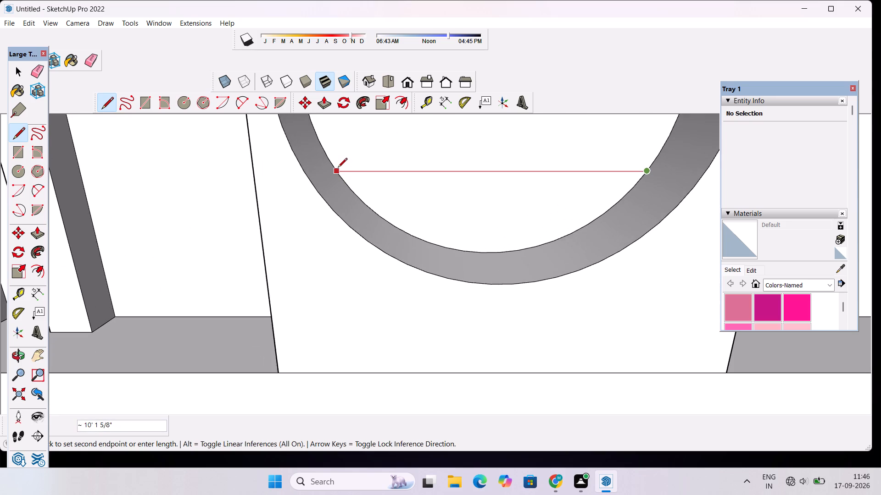
left_click(334, 165)
scroll(369, 214, "down", 14)
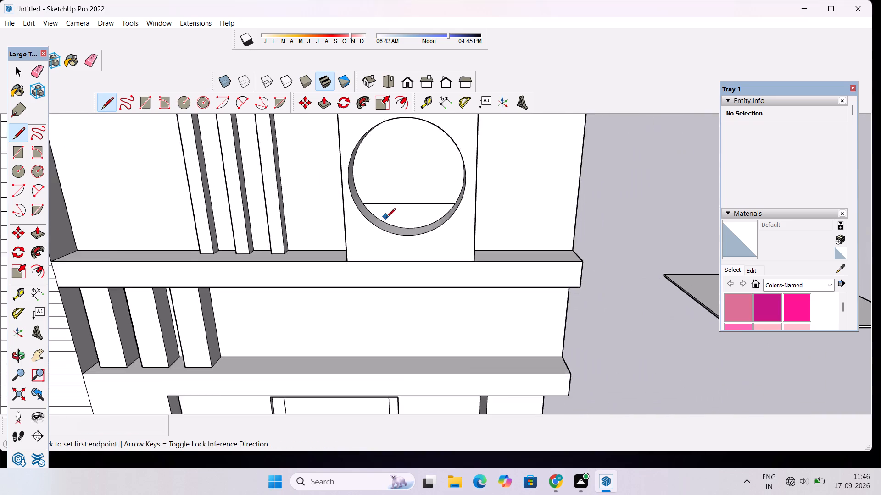
scroll(386, 218, "down", 1)
key("space")
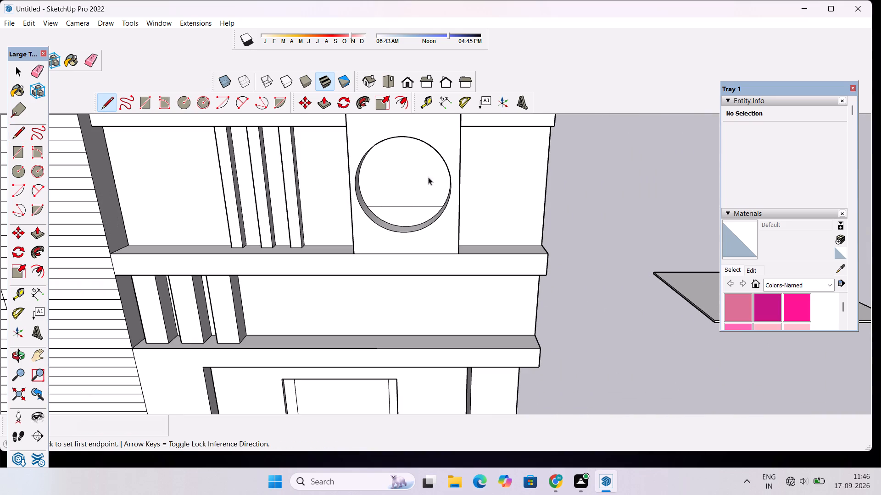
Draw a horizontal line about 8' 5" long from edge to edge across the upper part of the round recess's inner face.
key("o")
left_click_drag(430, 205, 441, 185)
scroll(438, 180, "up", 2)
left_click_drag(439, 234, 439, 191)
left_click_drag(437, 187, 445, 221)
scroll(440, 217, "up", 3)
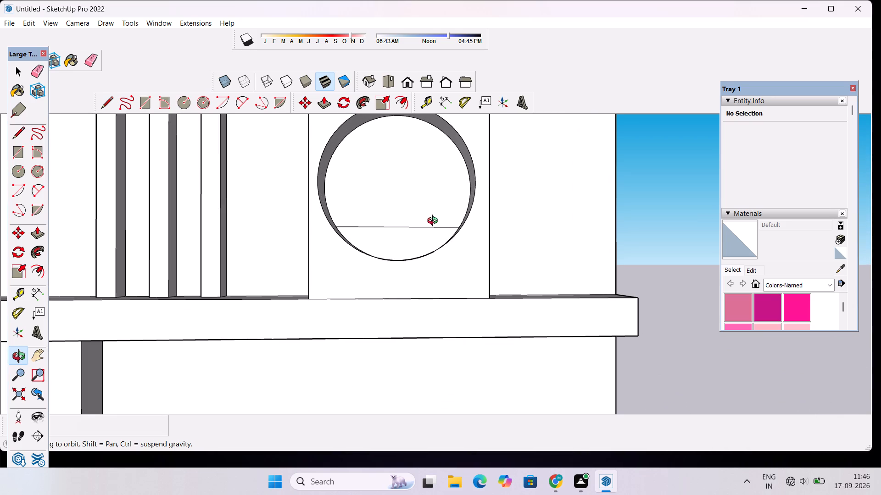
key("l")
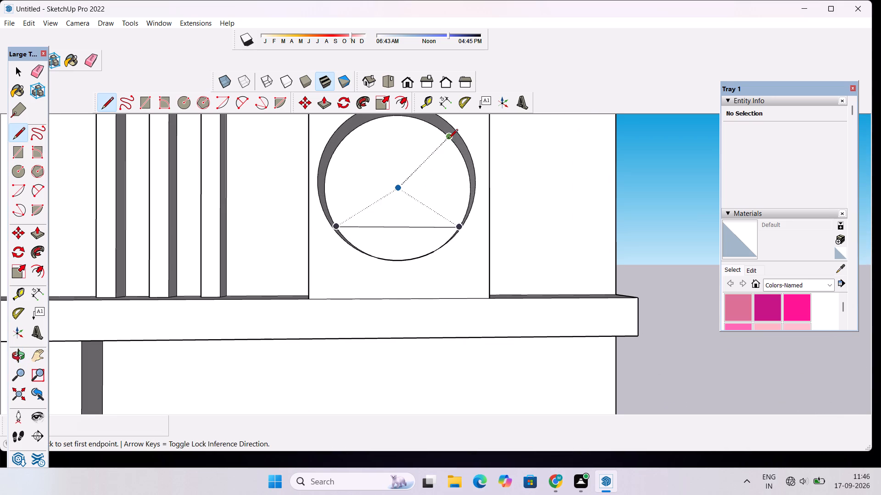
left_click(448, 139)
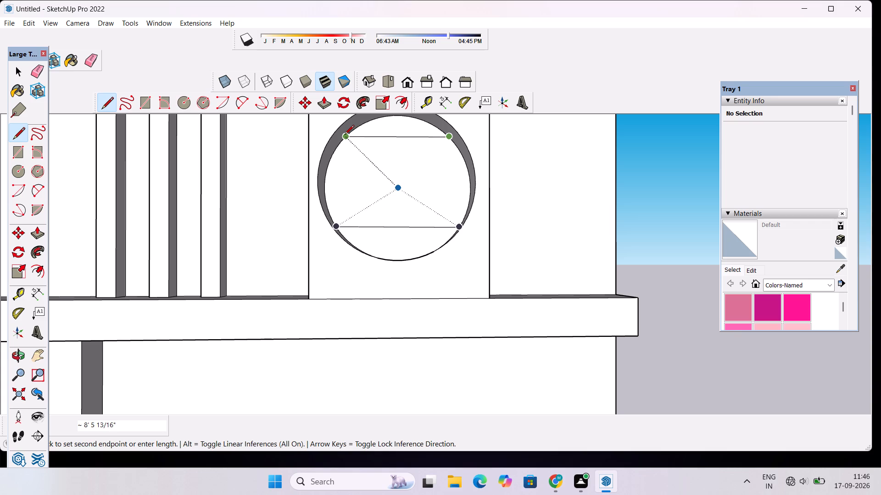
scroll(345, 135, "up", 8)
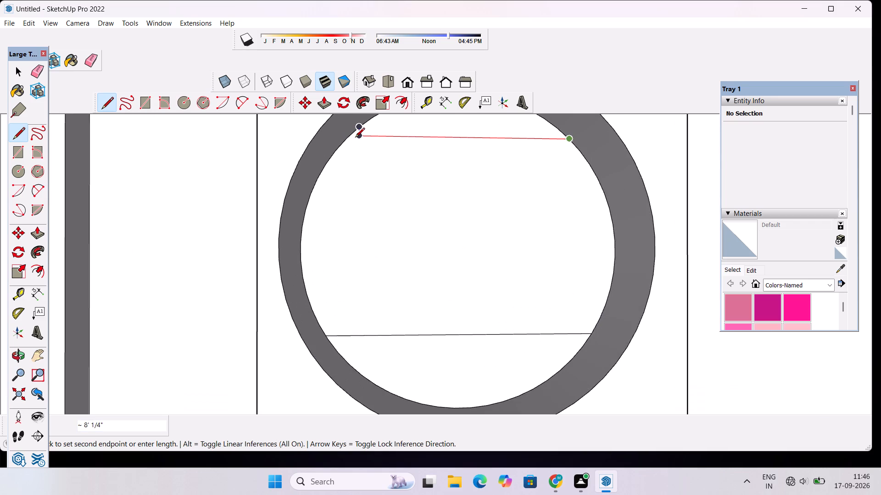
scroll(356, 137, "up", 9)
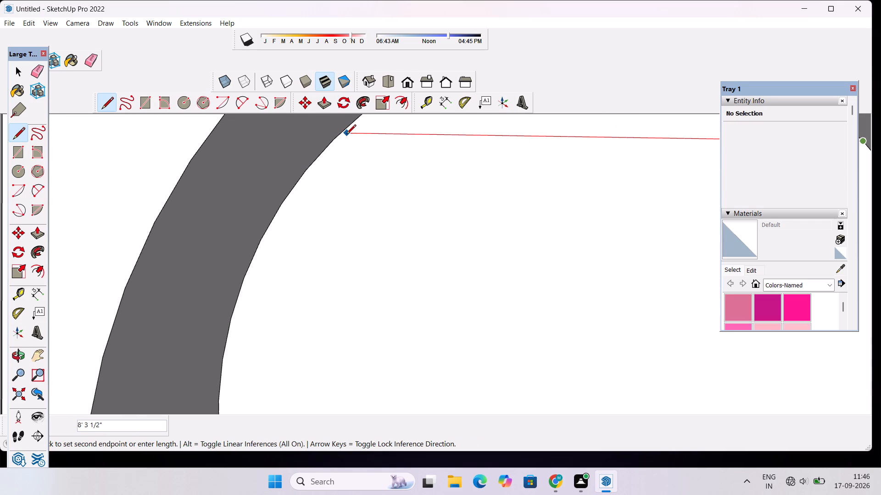
left_click(340, 134)
scroll(321, 133, "down", 15)
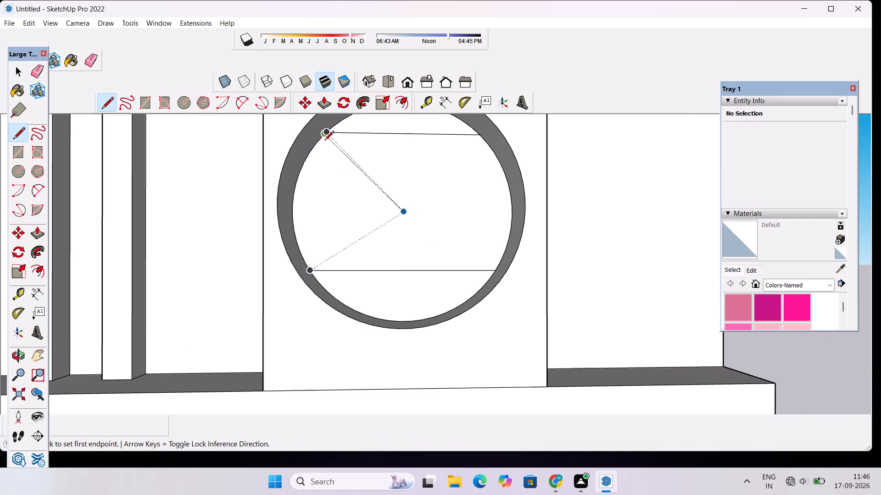
Add two horizontal lines between the existing ones in the round recess, about 10' 8" long above centre and about 11' 7" below centre.
left_click(499, 162)
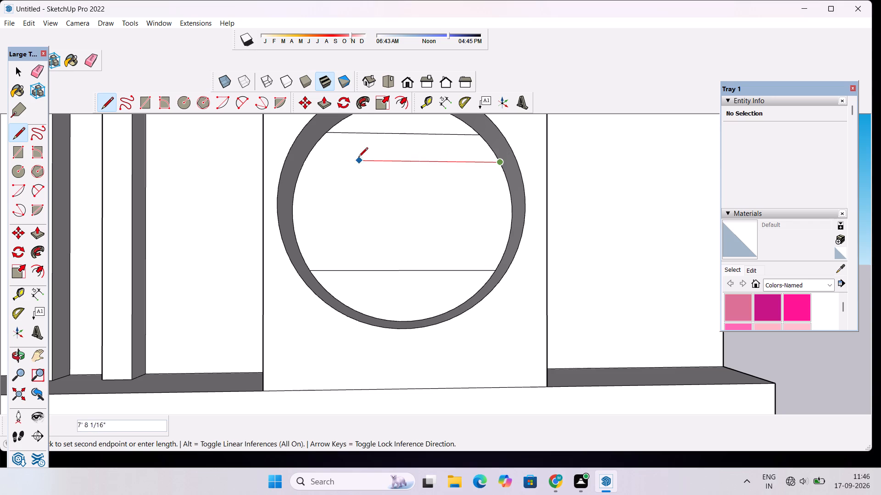
scroll(307, 161, "up", 4)
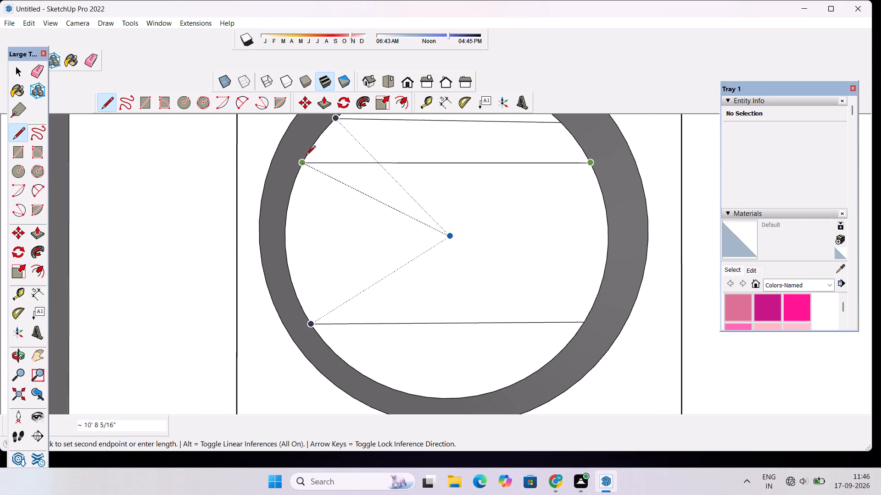
left_click(307, 155)
scroll(307, 155, "down", 5)
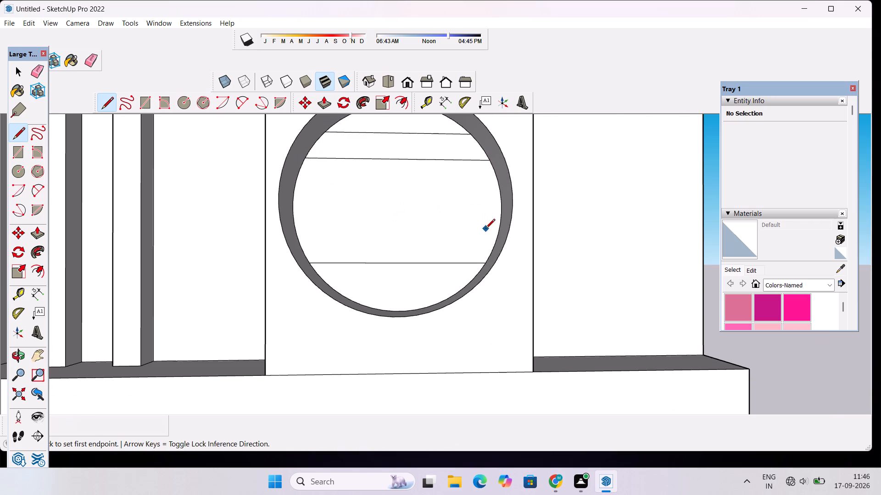
left_click(497, 233)
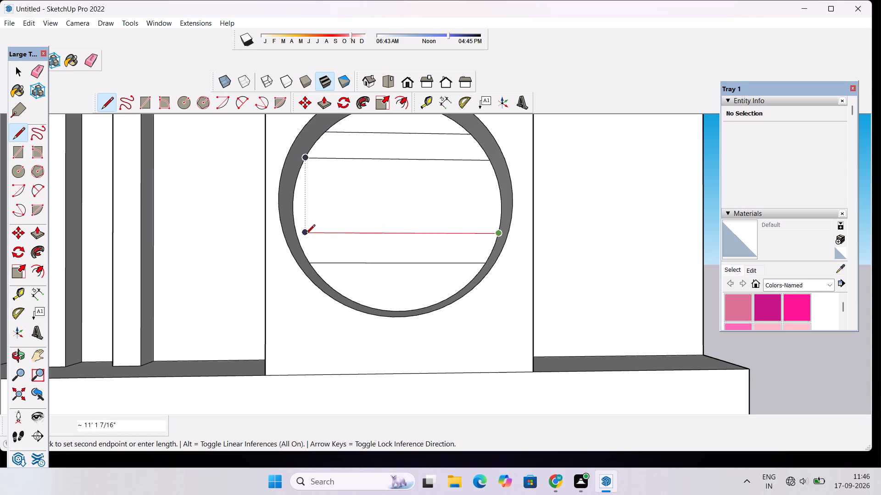
scroll(299, 232, "up", 5)
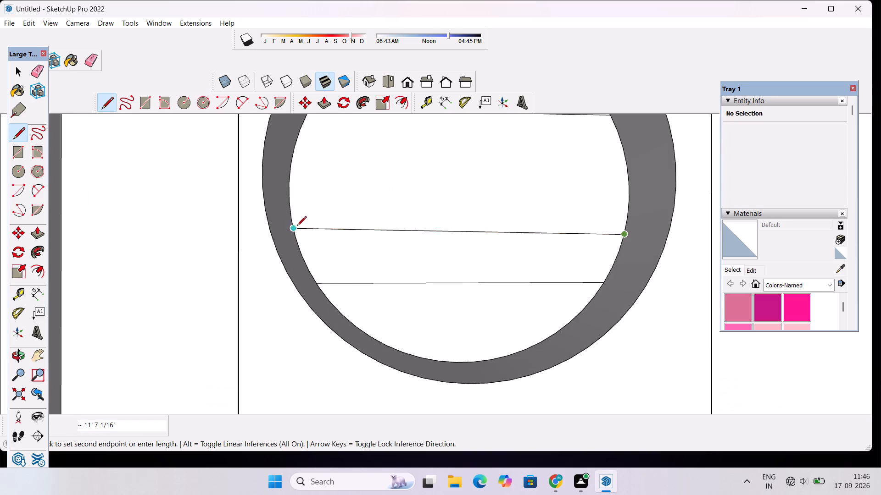
left_click(295, 229)
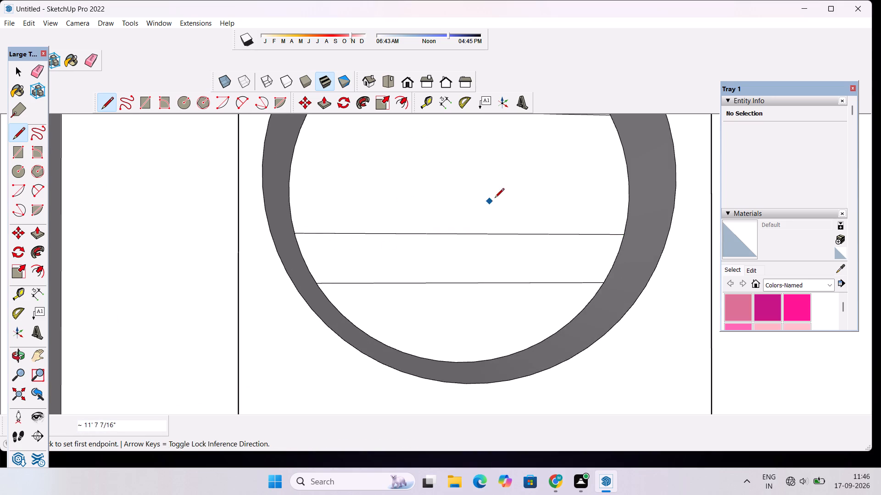
scroll(495, 198, "down", 5)
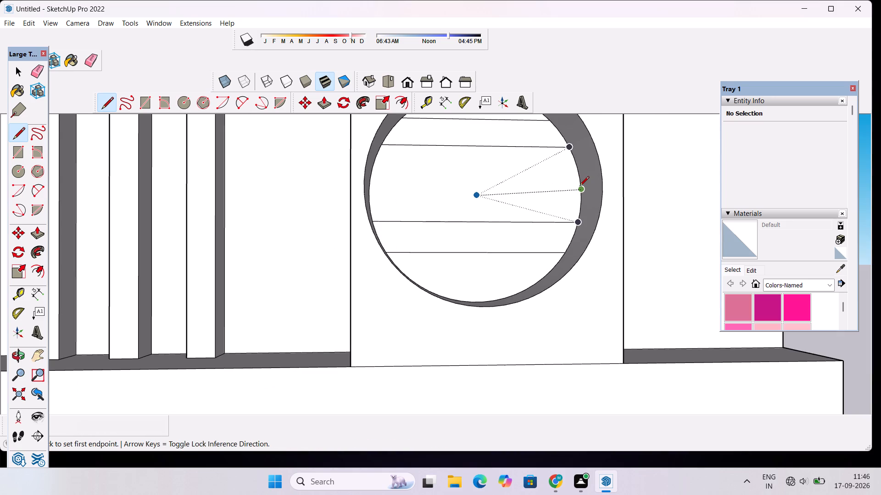
Draw a horizontal line about 12' long from edge to edge across the middle of the round recess's inner face.
left_click(580, 187)
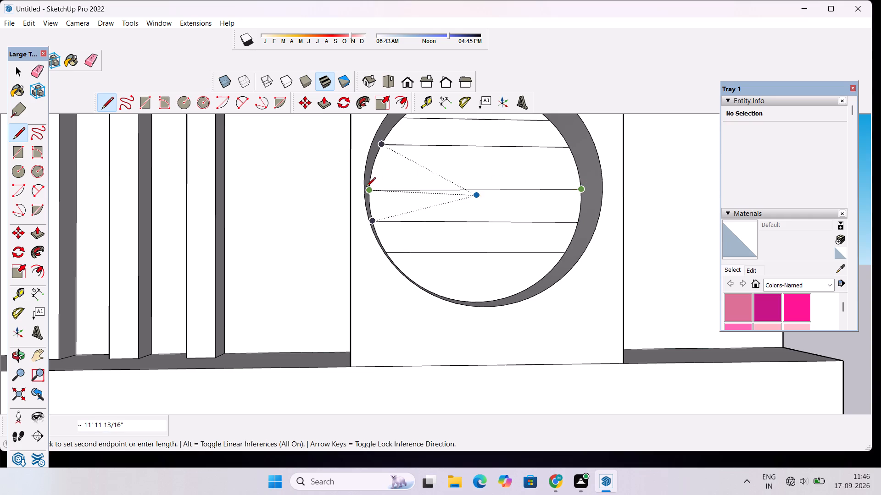
scroll(374, 187, "up", 13)
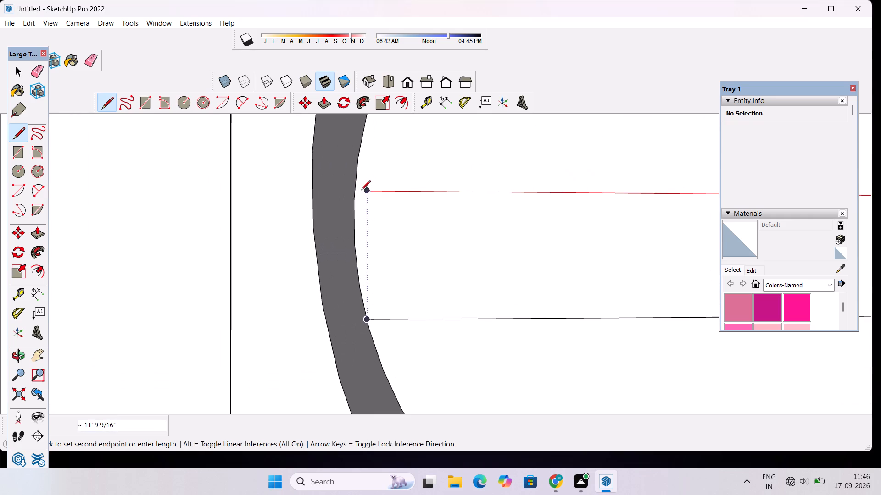
left_click(351, 192)
key("space")
scroll(337, 191, "down", 9)
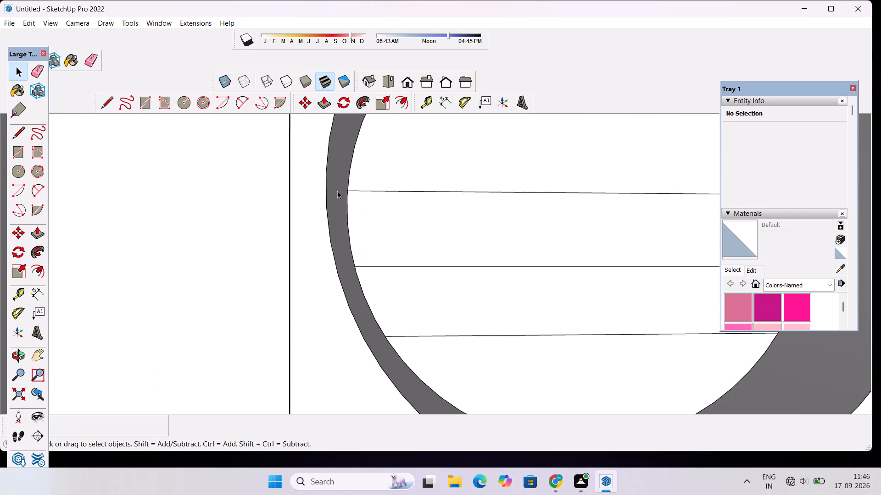
scroll(337, 191, "down", 12)
scroll(531, 182, "down", 3)
Copy the horizontal line just above the centre of the round recess straight down by 7".
key("o")
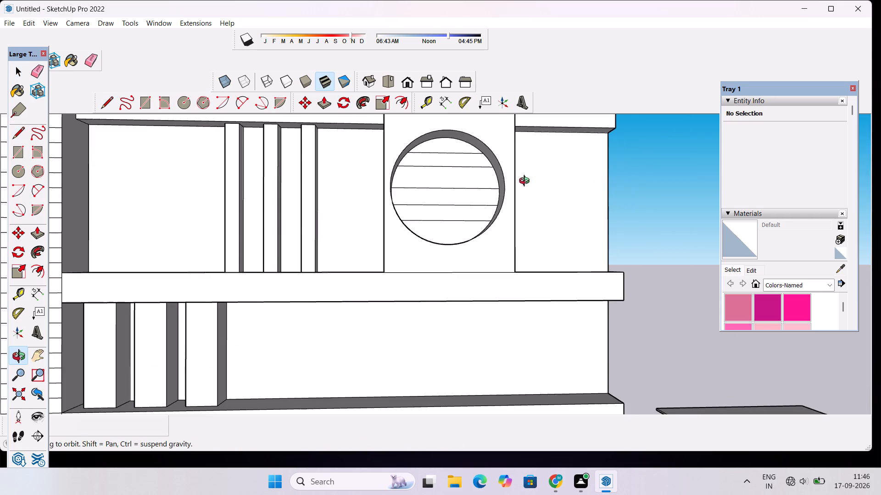
left_click_drag(516, 191, 484, 221)
scroll(478, 221, "up", 3)
left_click_drag(472, 217, 500, 205)
scroll(480, 204, "down", 3)
left_click_drag(463, 194, 470, 242, "shift")
scroll(469, 215, "up", 6)
left_click_drag(496, 237, 459, 213, "shift")
scroll(447, 213, "up", 3)
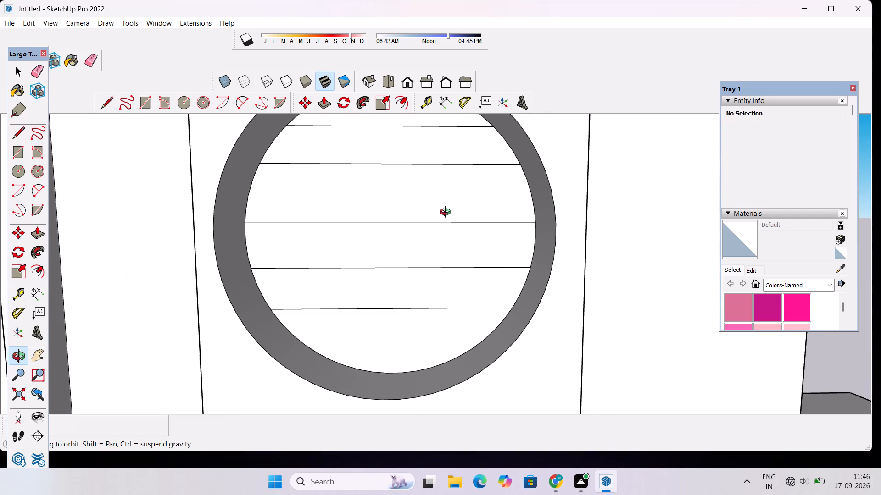
key("space")
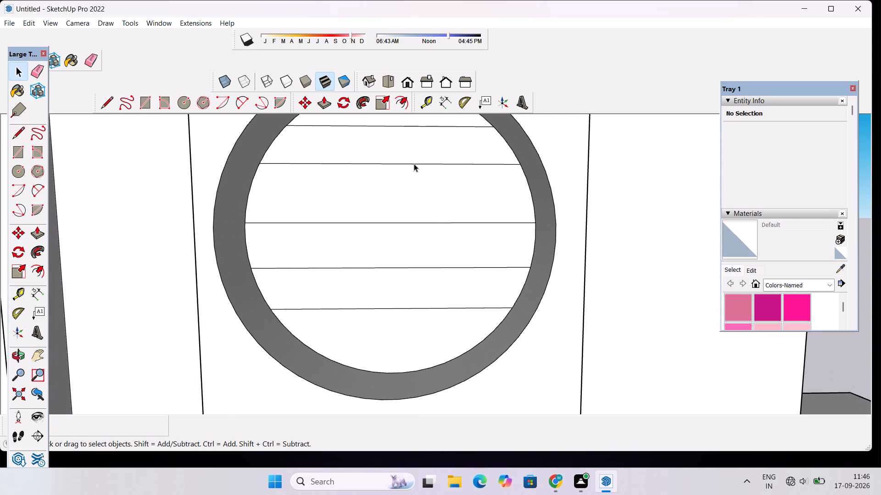
left_click(414, 164)
key("m")
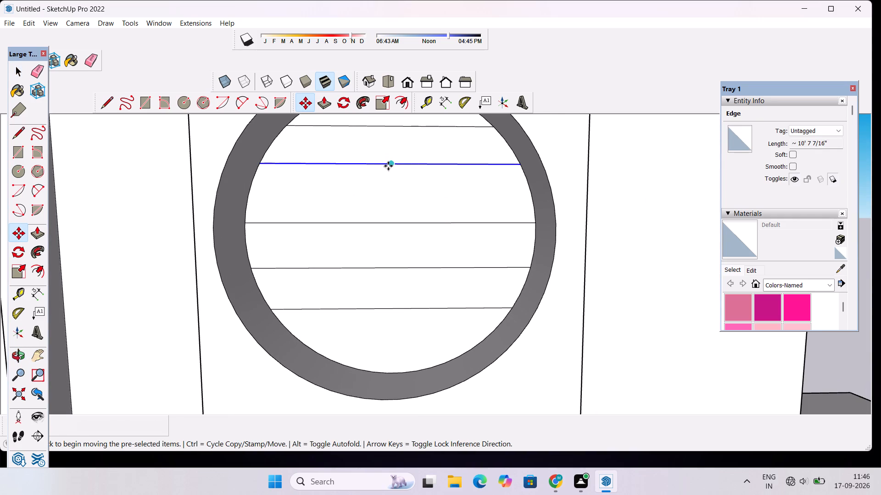
left_click(390, 166)
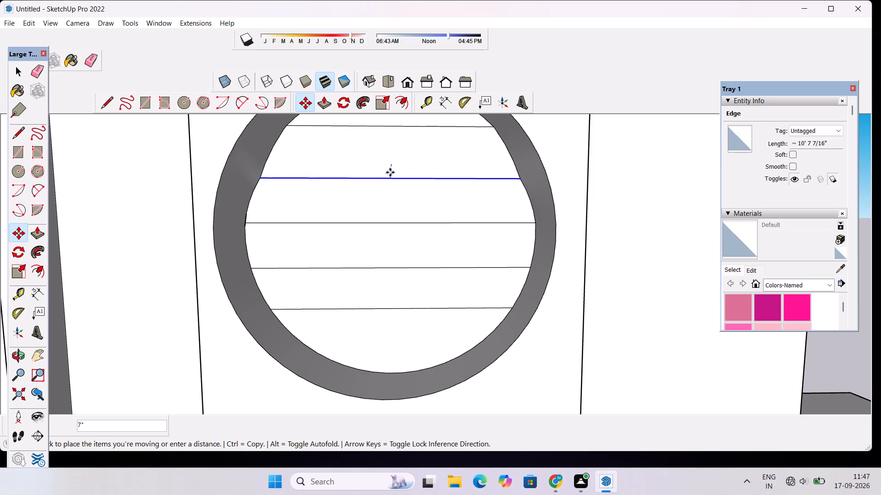
scroll(390, 177, "up", 1)
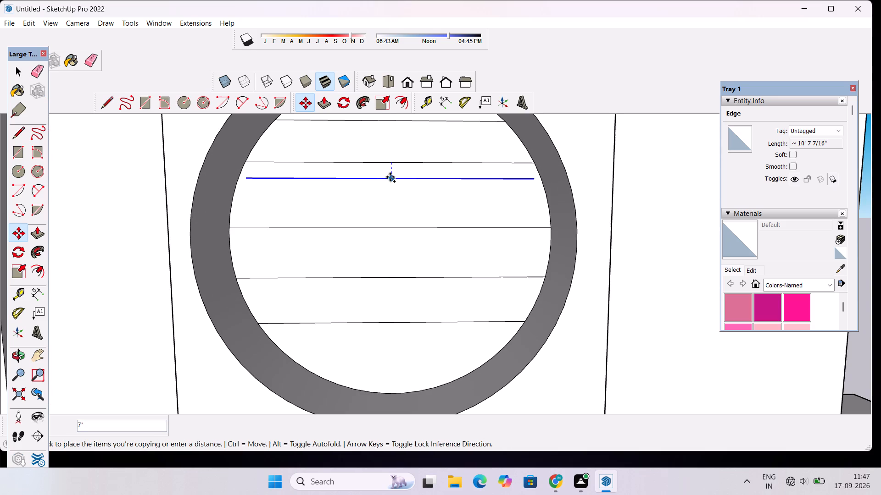
left_click(390, 177)
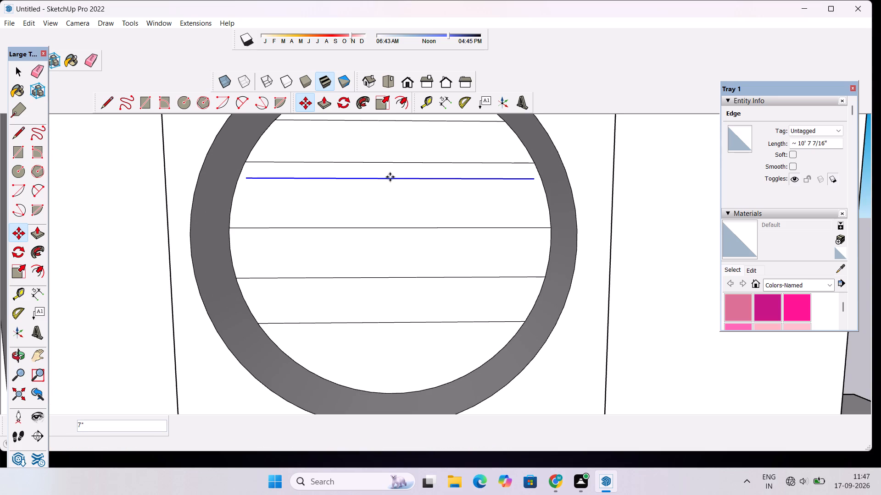
Extend both ends of the copied line to the recess edge with short segments about 3" long.
key("l")
scroll(535, 178, "up", 2)
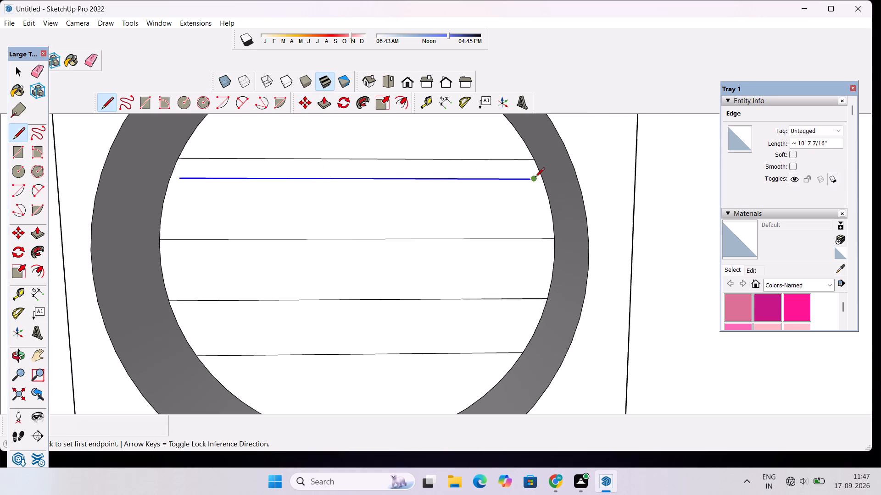
scroll(535, 178, "up", 5)
left_click(532, 181)
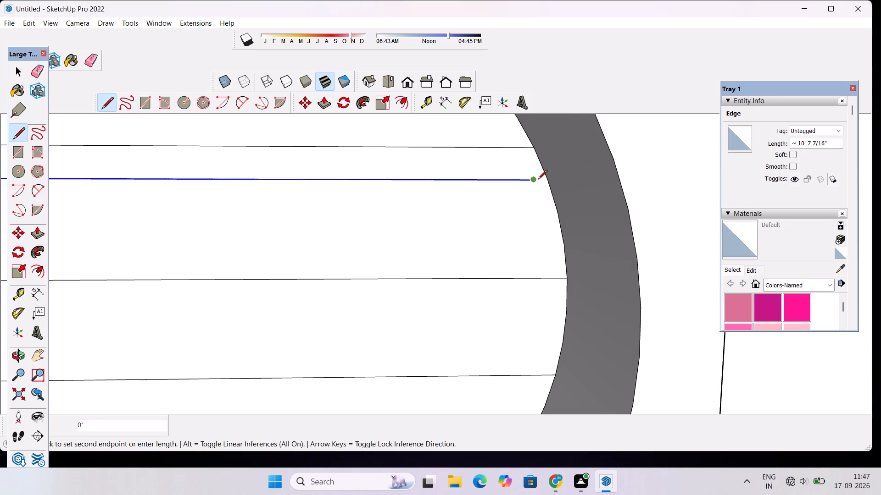
scroll(547, 181, "up", 14)
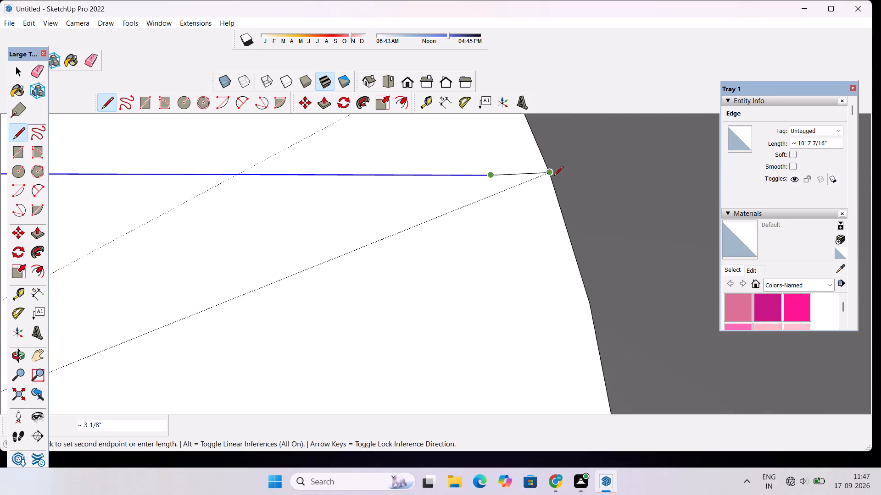
scroll(550, 176, "up", 13)
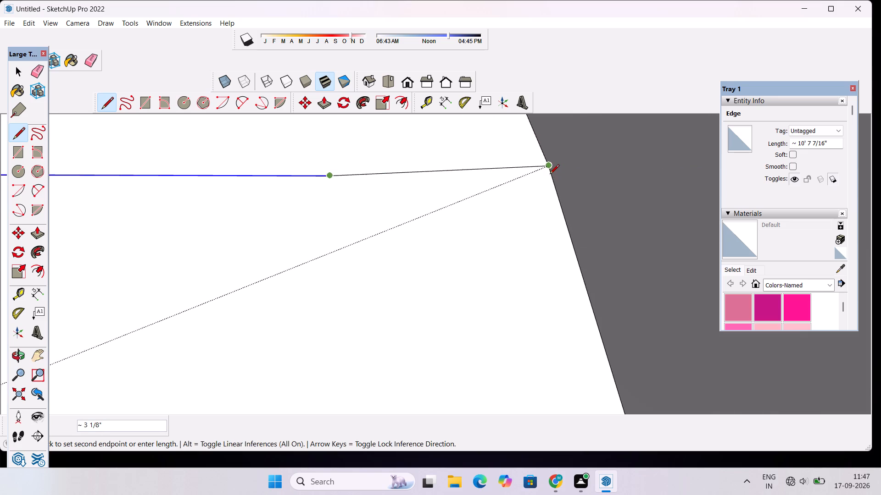
left_click(550, 176)
scroll(569, 170, "down", 13)
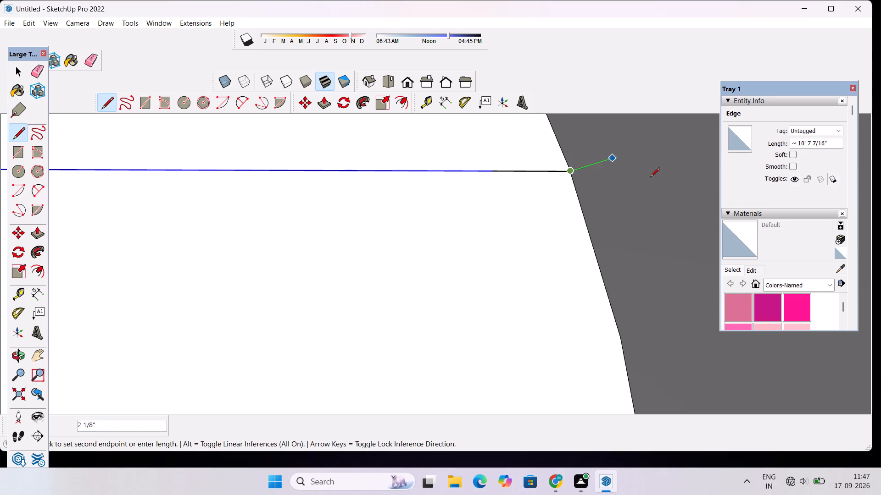
scroll(659, 197, "down", 20)
scroll(659, 197, "down", 11)
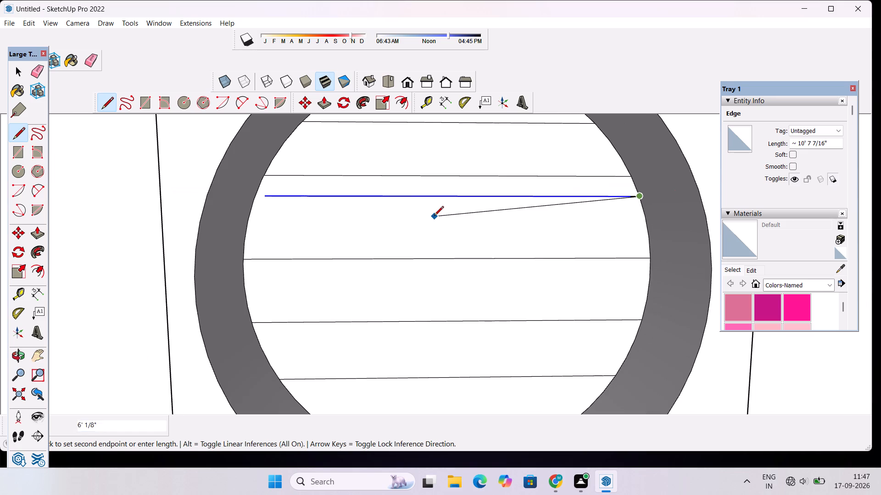
key("space")
key("l")
scroll(265, 191, "up", 14)
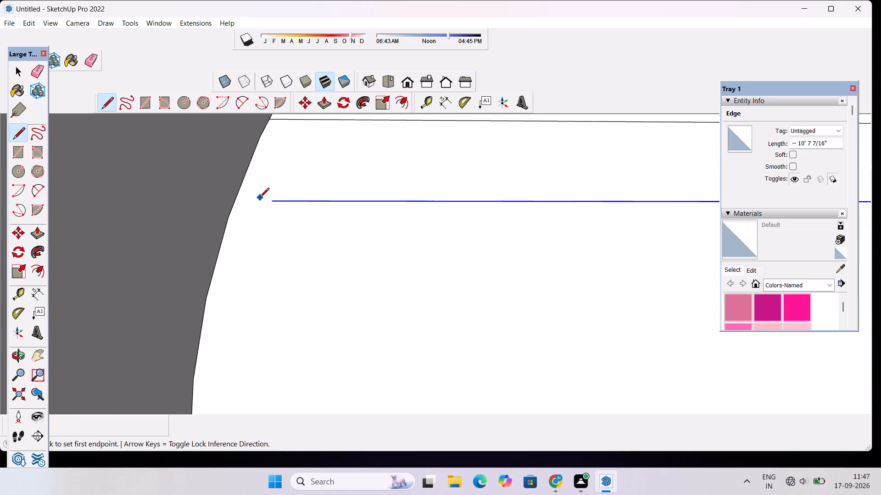
scroll(260, 198, "up", 6)
left_click(273, 202)
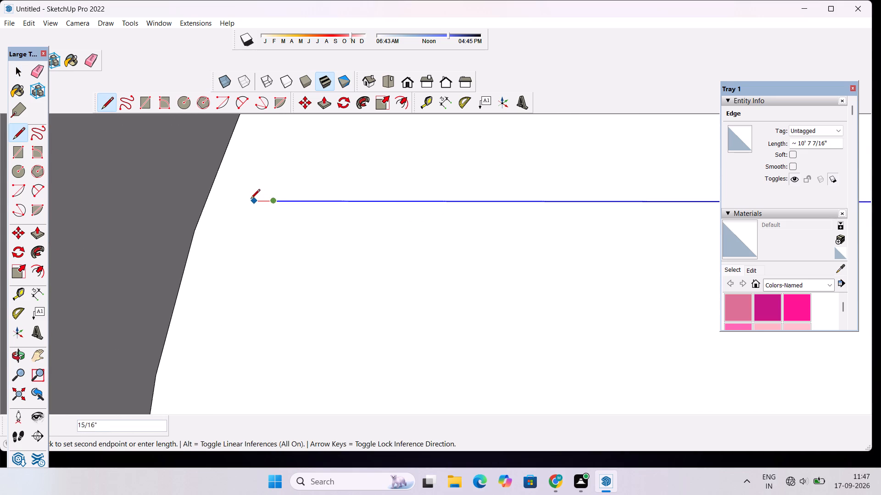
left_click(209, 199)
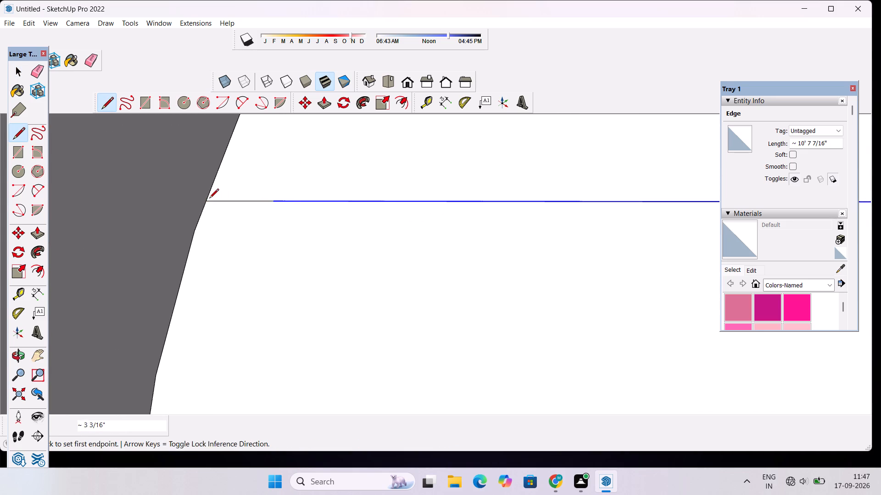
key("space")
Erase the original horizontal line just above the copied one in the round recess.
scroll(208, 194, "down", 20)
scroll(208, 194, "down", 15)
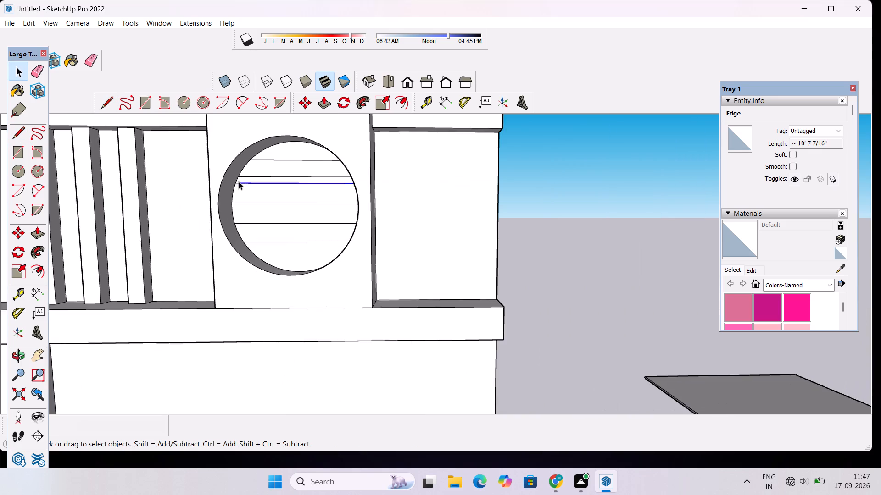
scroll(239, 181, "down", 4)
scroll(536, 154, "up", 4)
scroll(536, 154, "down", 10)
left_click(554, 157)
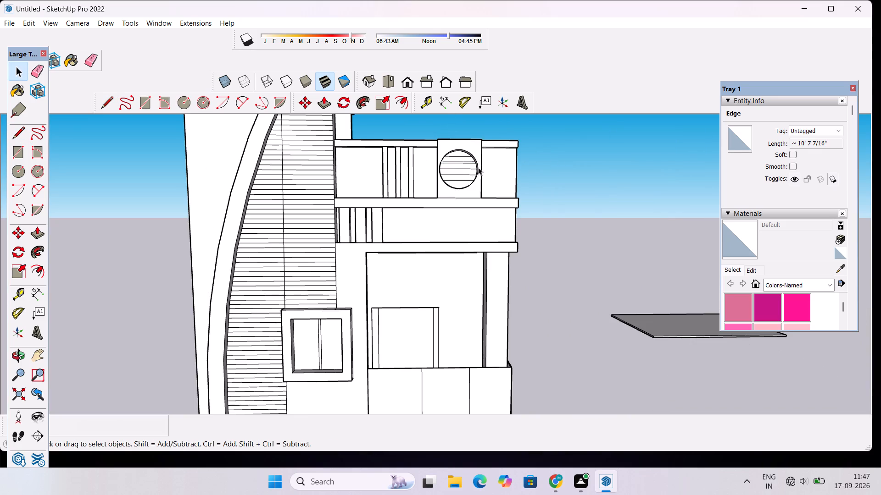
scroll(453, 159, "up", 13)
key("e")
scroll(453, 159, "up", 5)
left_click_drag(458, 167, 462, 172)
scroll(426, 151, "down", 12)
scroll(463, 201, "up", 4)
scroll(499, 192, "down", 3)
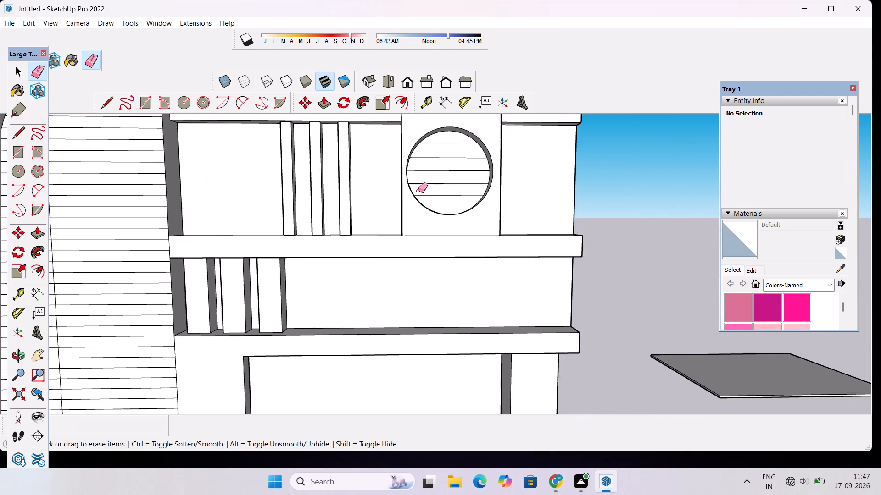
scroll(418, 191, "down", 5)
key("space")
Examine the spacing of the round recess's bands and the surrounding front facade from several distances and angles.
scroll(585, 186, "up", 3)
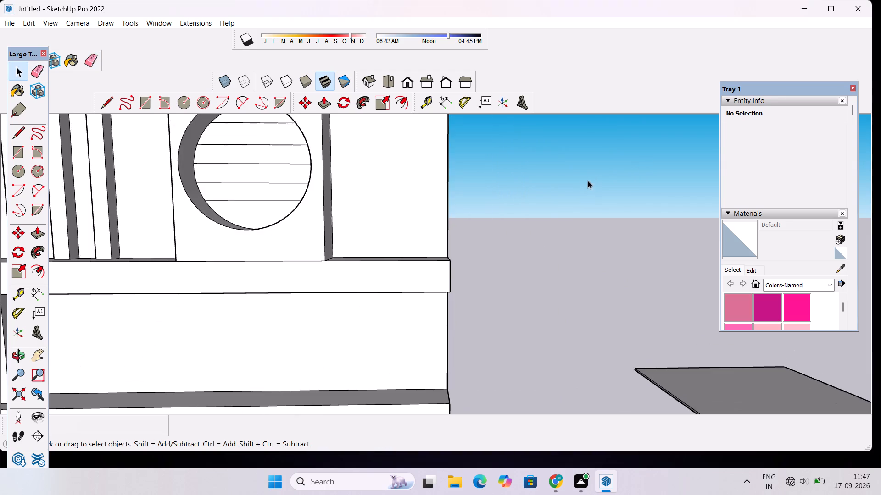
scroll(589, 181, "down", 2)
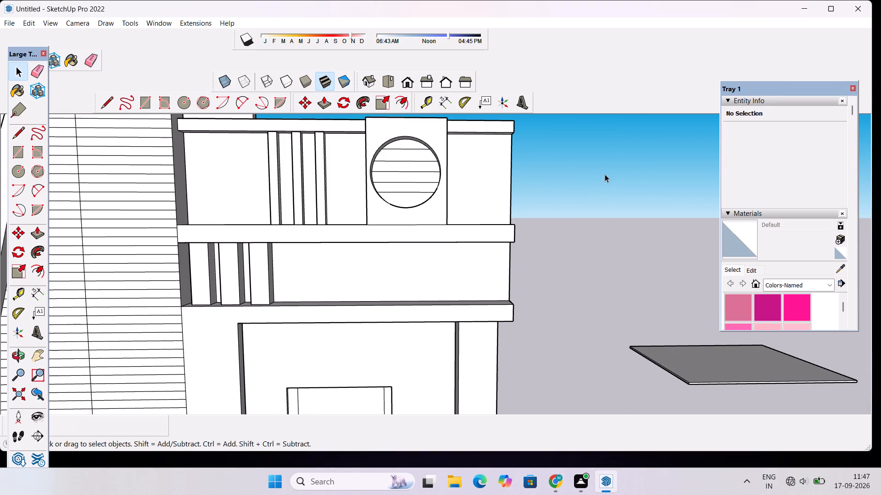
scroll(413, 154, "up", 4)
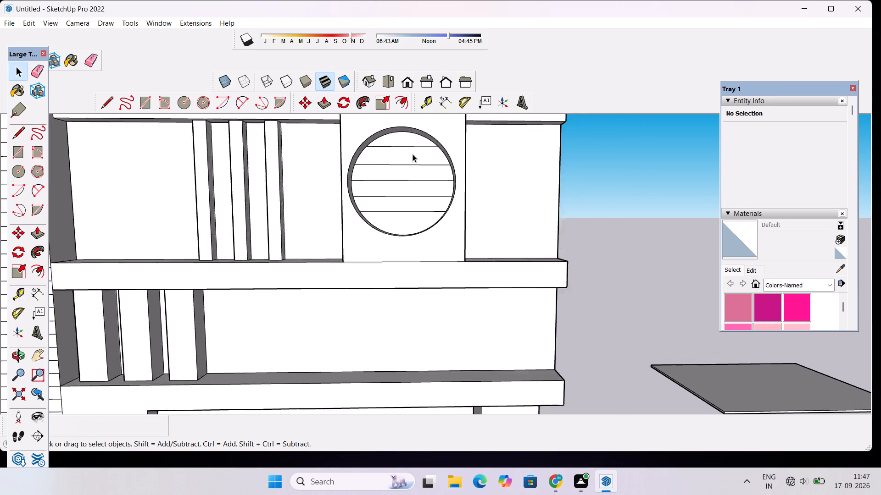
scroll(413, 154, "up", 1)
scroll(414, 151, "down", 3)
key("o")
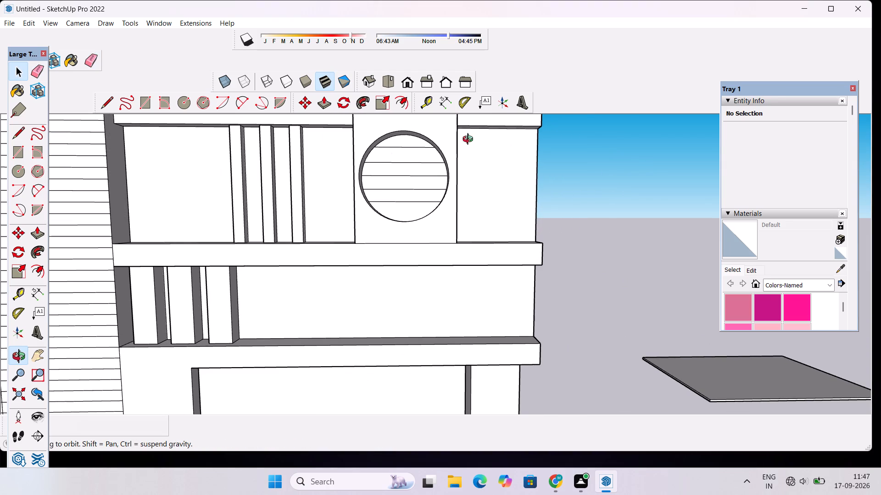
left_click_drag(429, 176, 434, 208)
scroll(452, 220, "down", 2)
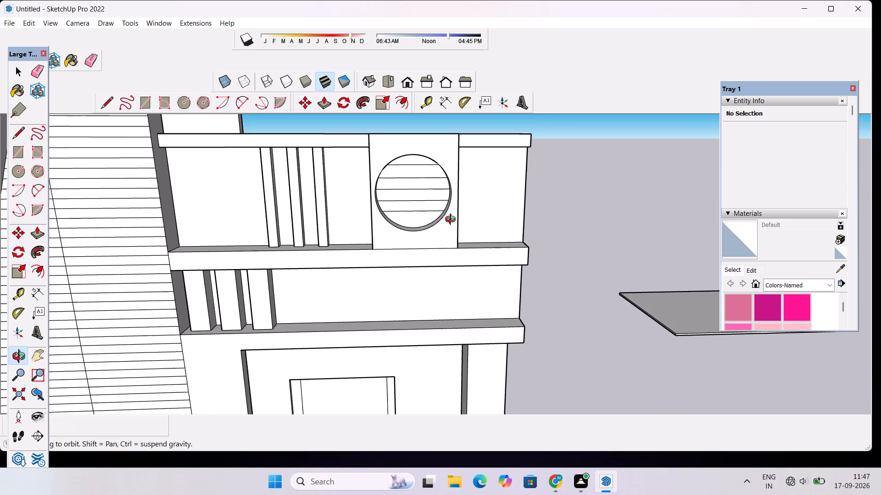
scroll(452, 220, "down", 4)
scroll(455, 220, "up", 6)
scroll(455, 211, "down", 7)
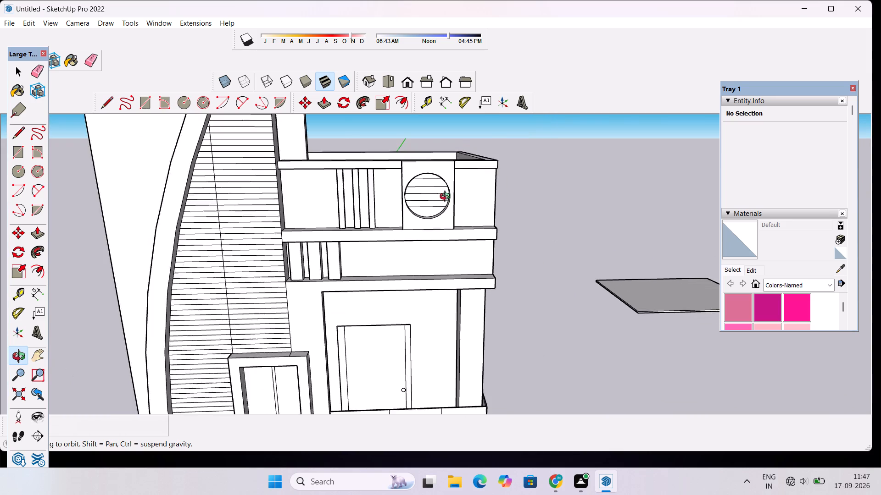
scroll(447, 198, "down", 7)
left_click_drag(484, 285, 459, 222)
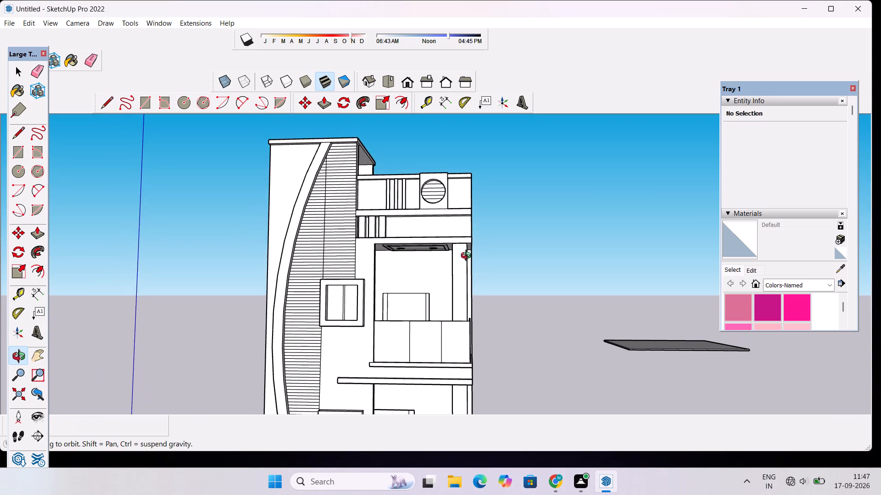
Draw a rectangle about 5' wide and 9' high at the top of the pillar's front face, directly under the slab.
scroll(468, 257, "up", 10)
key("r")
scroll(452, 247, "up", 7)
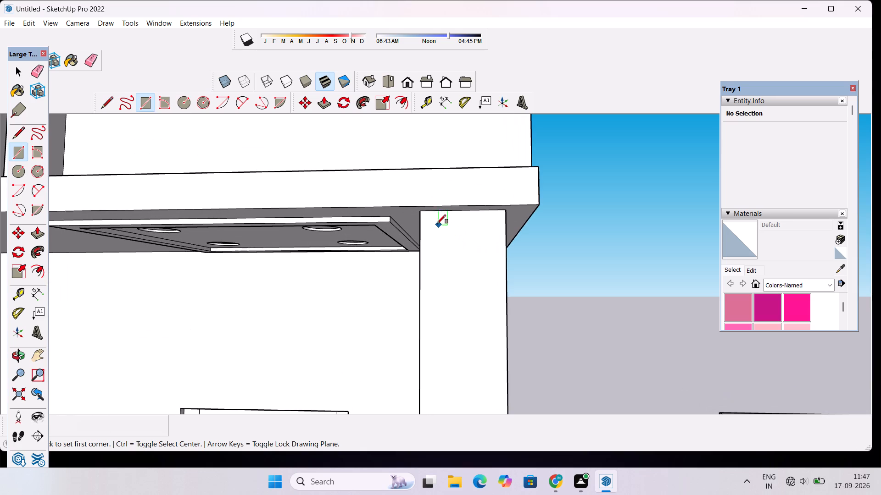
left_click(429, 212)
scroll(434, 242, "down", 8)
scroll(443, 259, "up", 4)
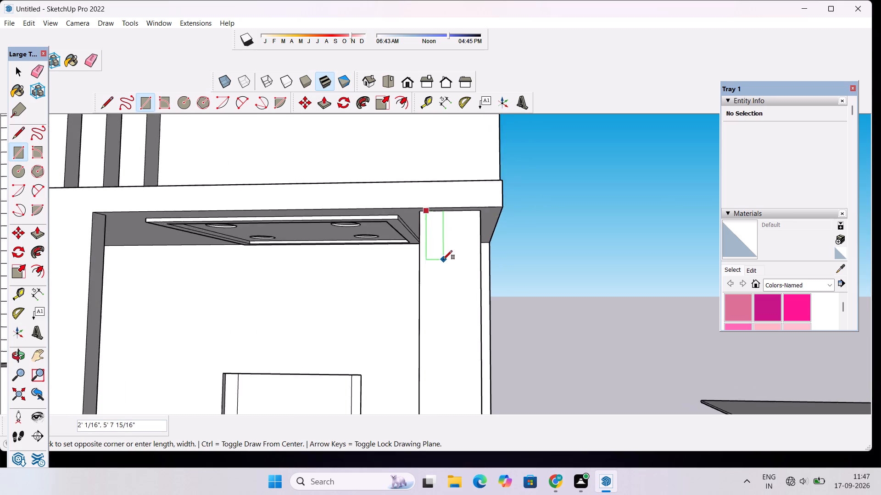
scroll(443, 259, "down", 2)
scroll(443, 259, "up", 3)
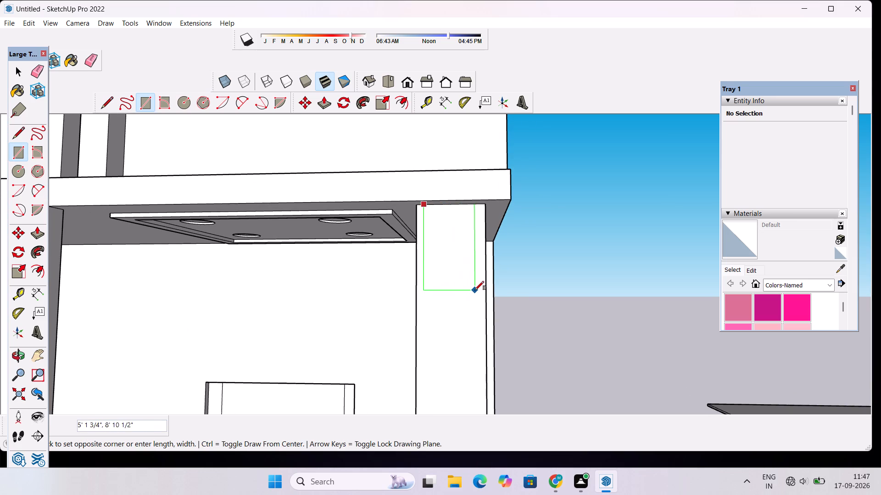
left_click(477, 287)
key("space")
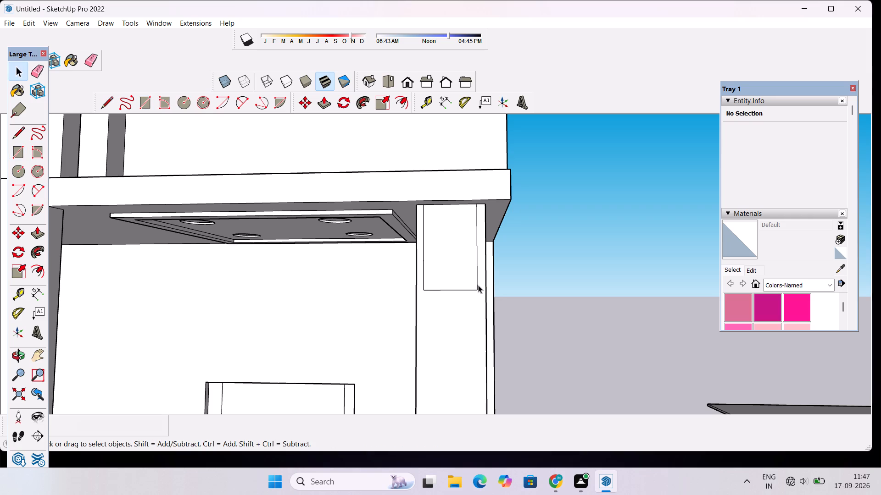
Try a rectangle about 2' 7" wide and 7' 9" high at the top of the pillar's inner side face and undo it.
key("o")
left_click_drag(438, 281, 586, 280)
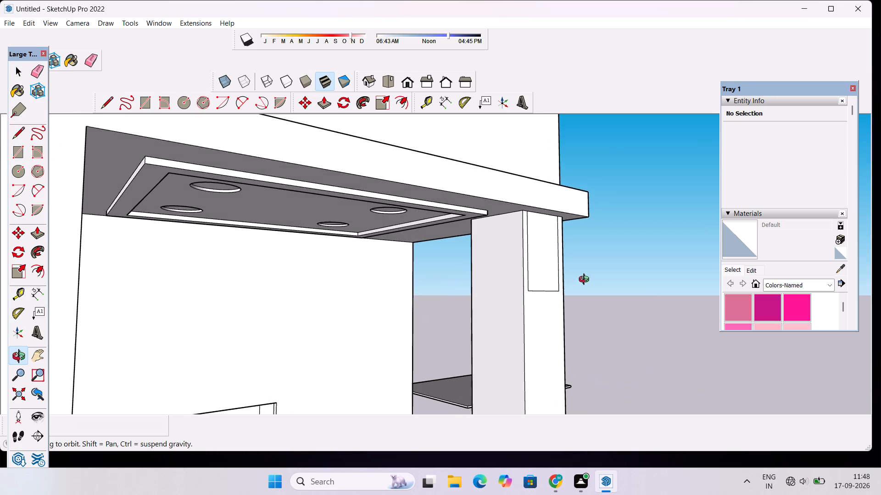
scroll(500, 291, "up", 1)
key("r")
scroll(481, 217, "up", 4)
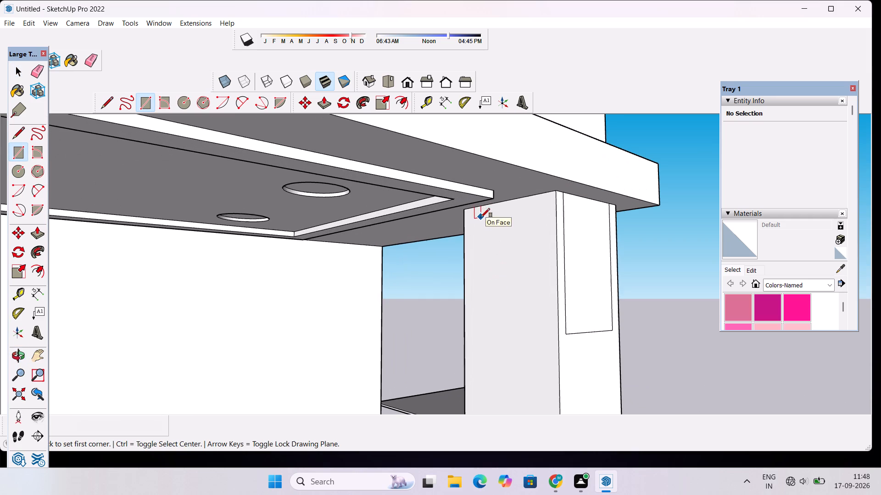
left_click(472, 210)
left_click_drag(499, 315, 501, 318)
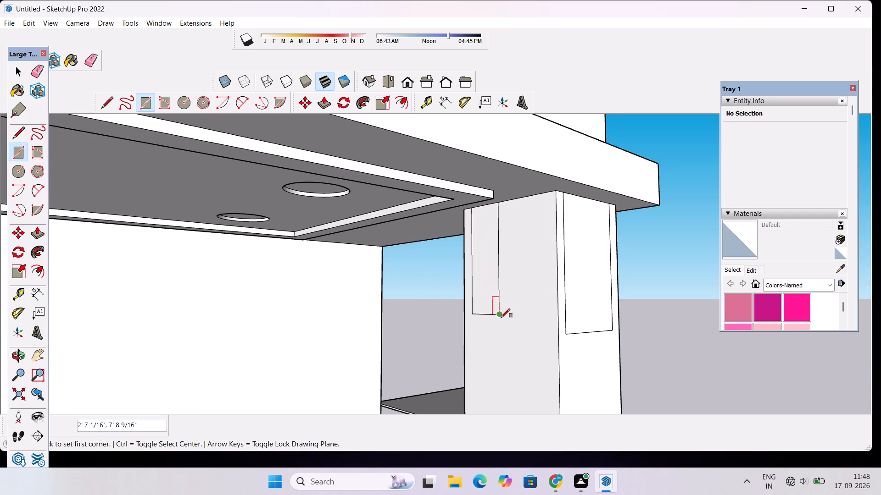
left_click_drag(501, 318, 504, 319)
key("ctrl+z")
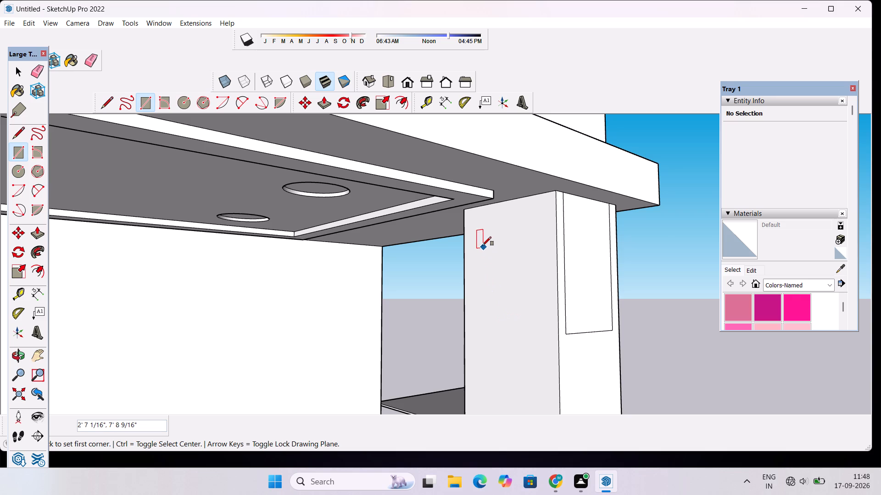
Draw a rectangle about 6' 11" wide and 11' 2" high at the top of the pillar's inner side face, directly under the slab.
left_click(472, 209)
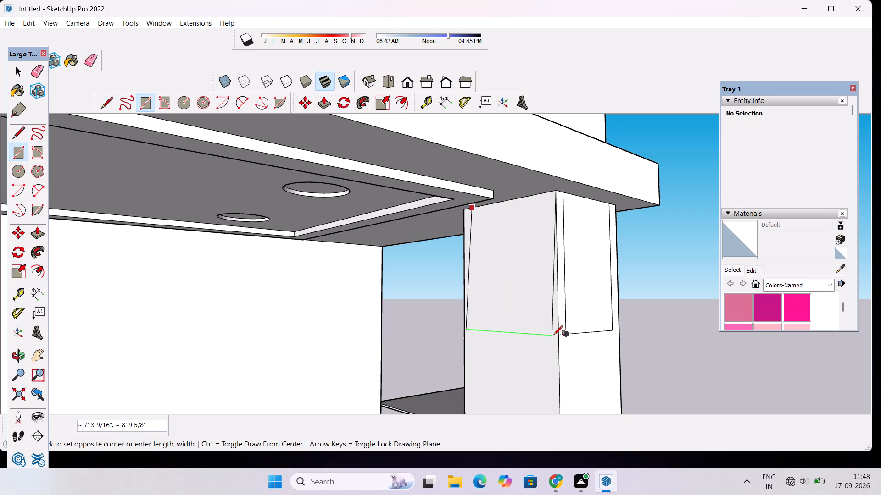
scroll(554, 335, "up", 4)
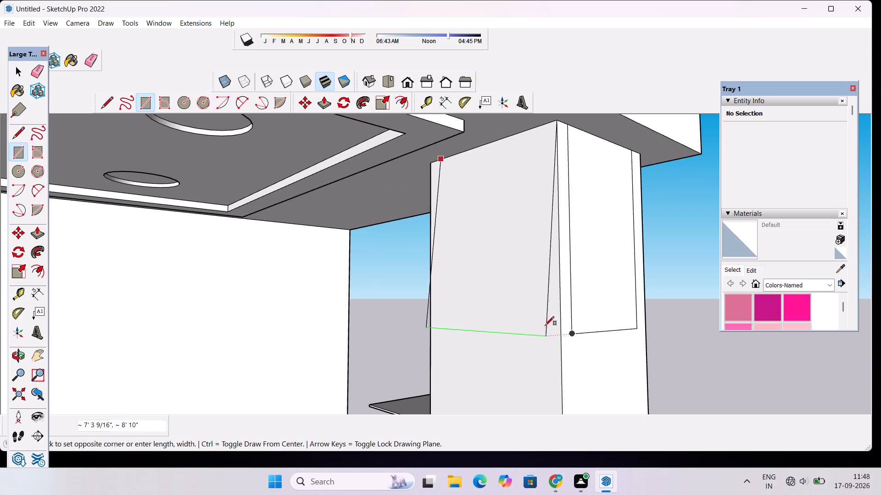
scroll(527, 328, "down", 4)
scroll(449, 313, "up", 3)
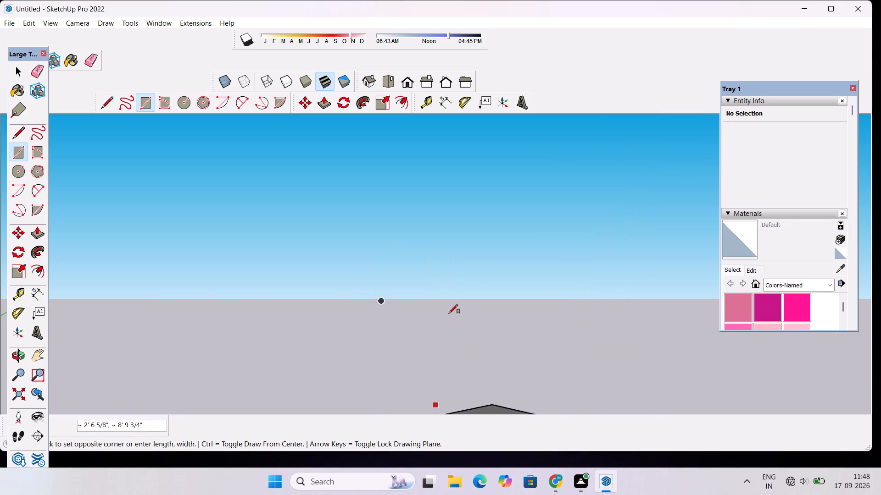
scroll(449, 313, "up", 4)
scroll(457, 305, "down", 11)
scroll(478, 295, "up", 4)
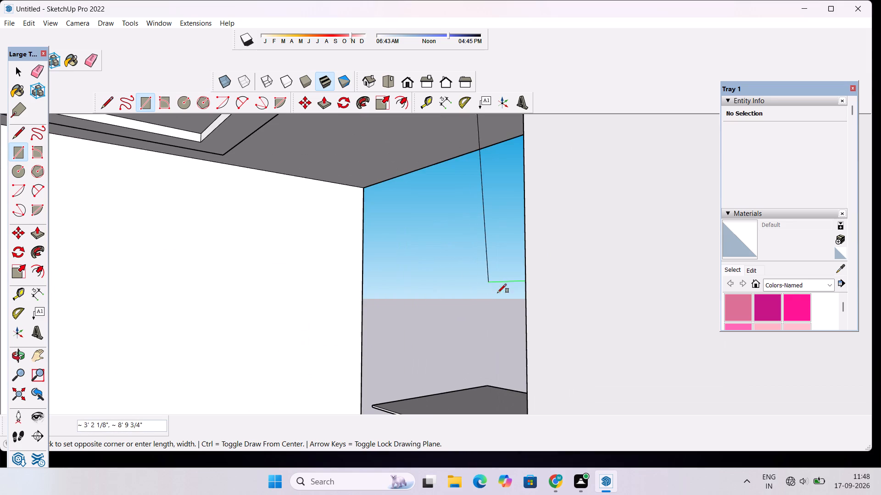
scroll(555, 297, "down", 8)
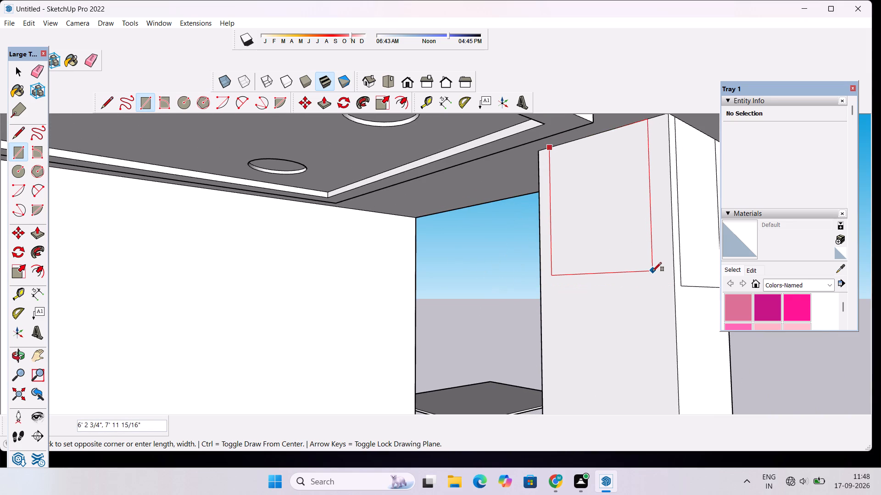
left_click(668, 335)
key("space")
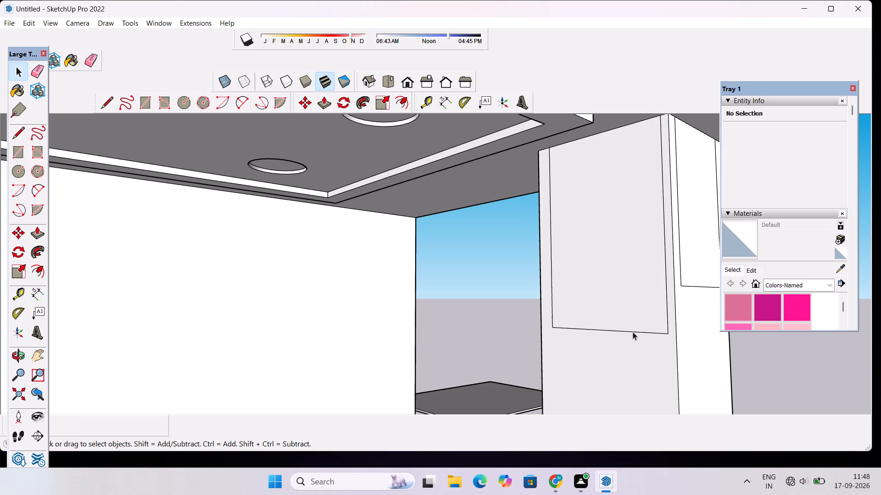
Move the bottom edge of the side-face rectangle up about 2'.
left_click(633, 331)
key("m")
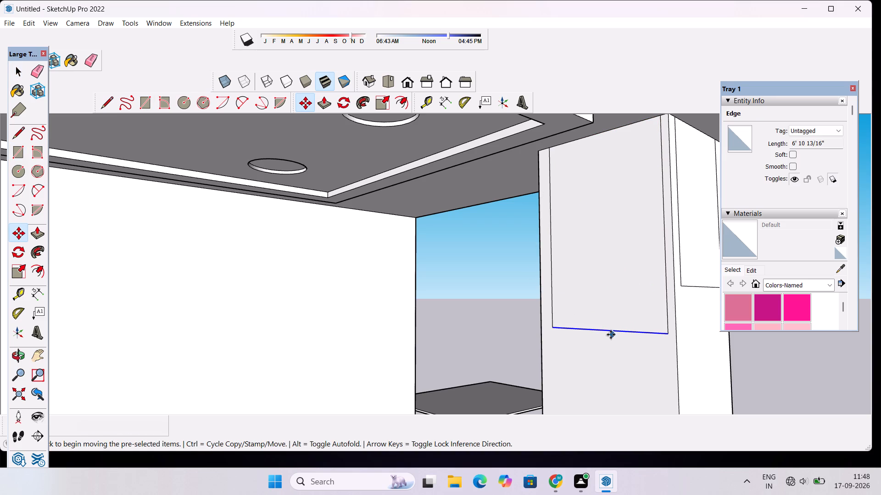
left_click(605, 332)
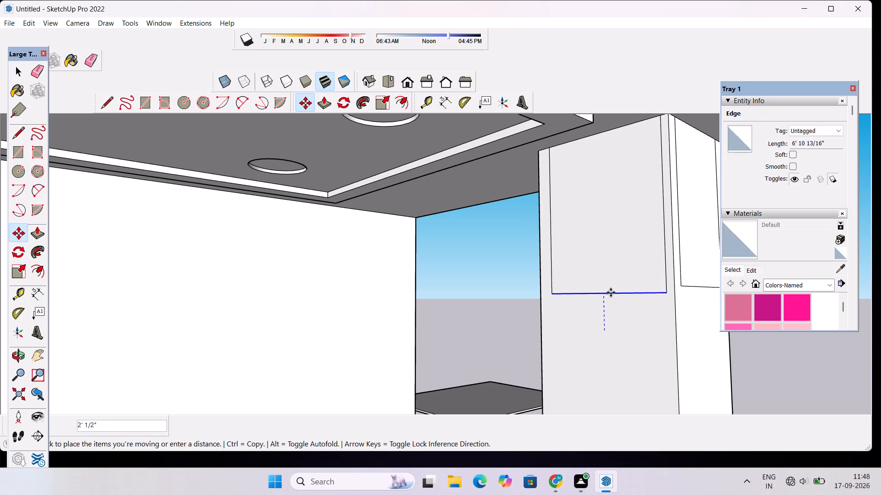
left_click(604, 290)
key("space")
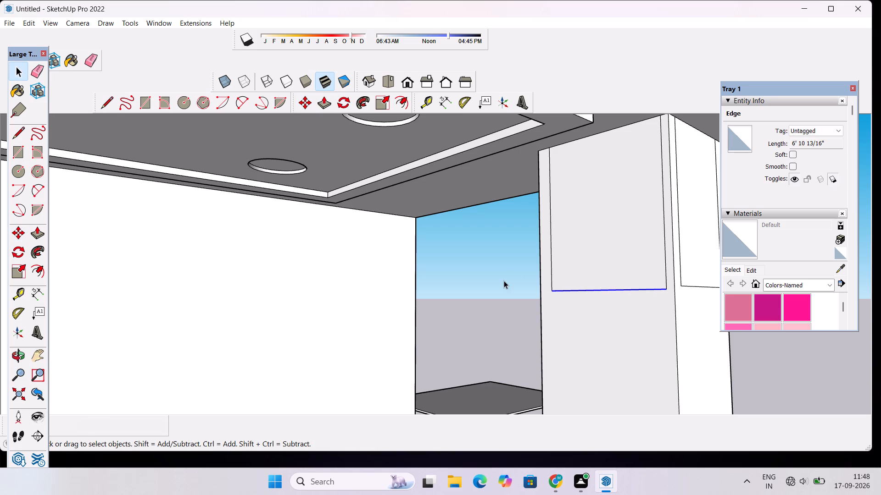
Recess the rectangle on the upper pillar's front face by 2" with Push/Pull.
scroll(504, 280, "down", 5)
key("o")
left_click_drag(634, 284, 535, 312)
scroll(559, 305, "up", 3)
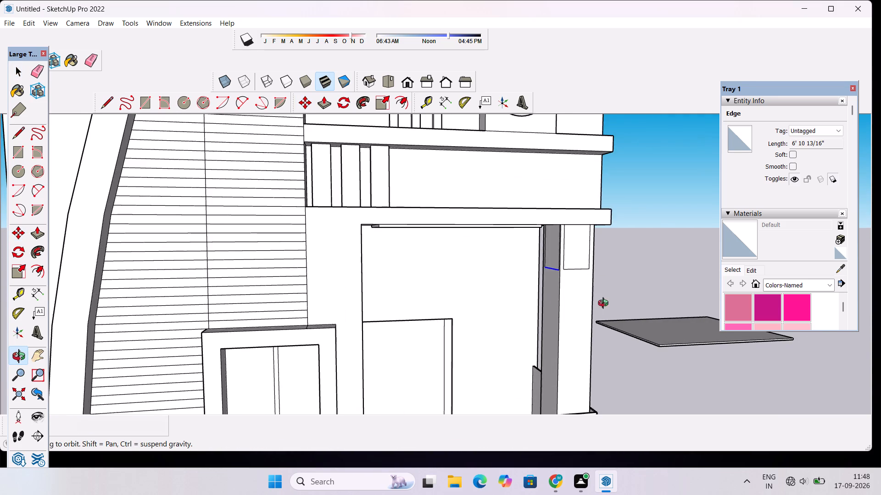
left_click_drag(605, 304, 563, 304)
scroll(563, 304, "up", 2)
left_click_drag(571, 299, 513, 323, "shift")
scroll(524, 313, "up", 3)
left_click_drag(548, 291, 529, 307, "shift")
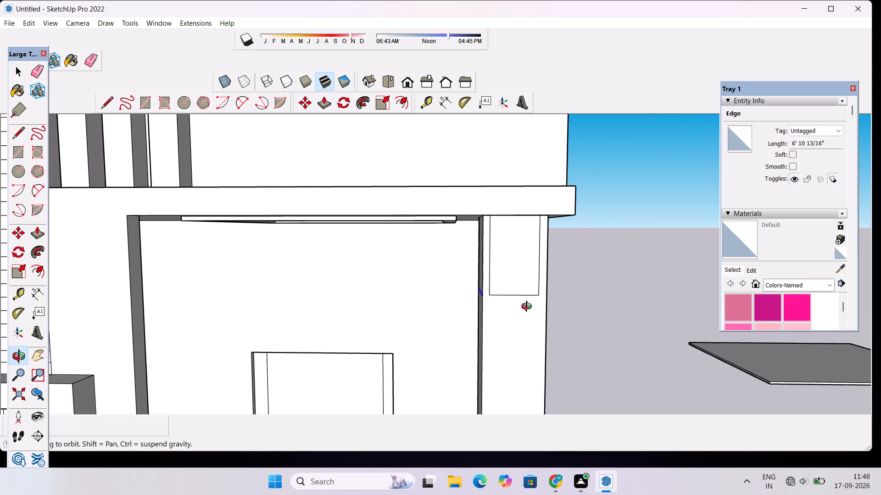
scroll(528, 308, "up", 2)
left_click_drag(532, 305, 521, 313, "shift")
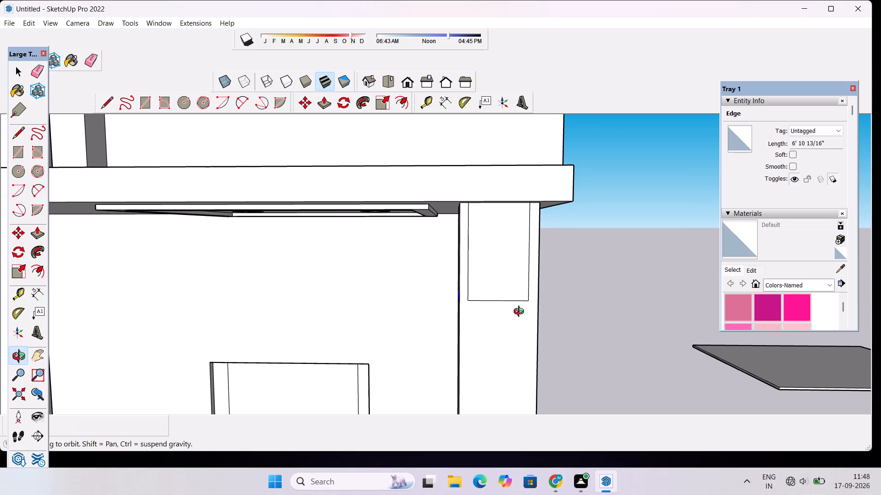
key("space")
left_click(517, 286)
key("p")
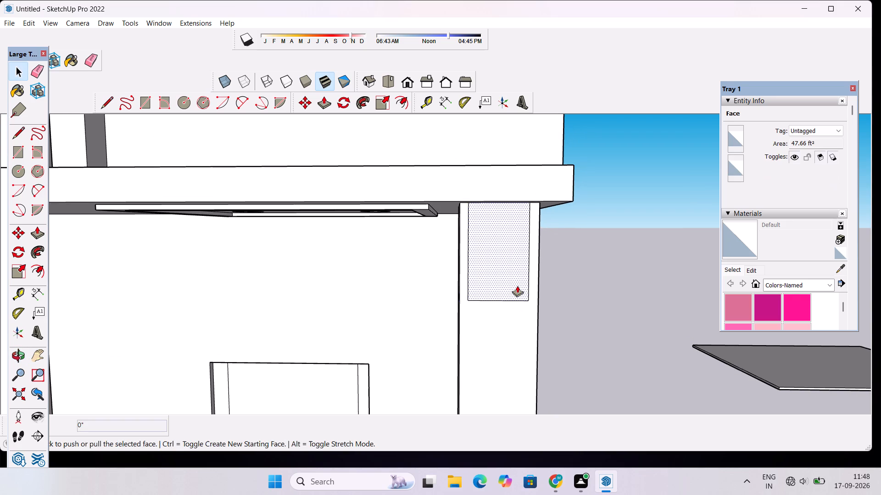
left_click(517, 286)
type("2\"")
key("Return")
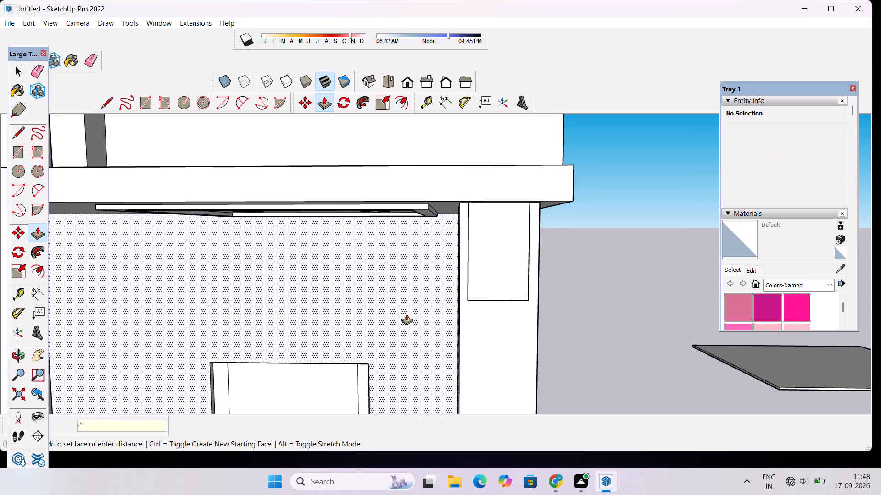
Recess the rectangle on the same pillar's inner side face by 2".
scroll(392, 314, "up", 5)
left_click(576, 238)
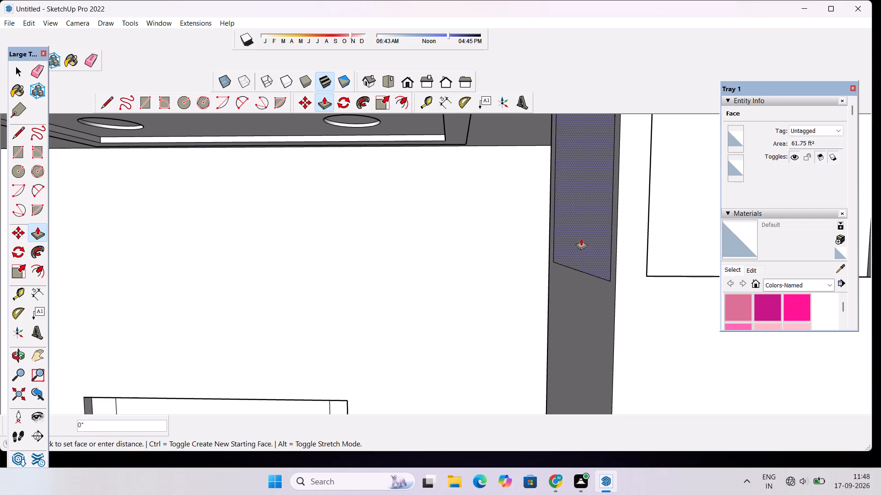
type("2\"")
key("Return")
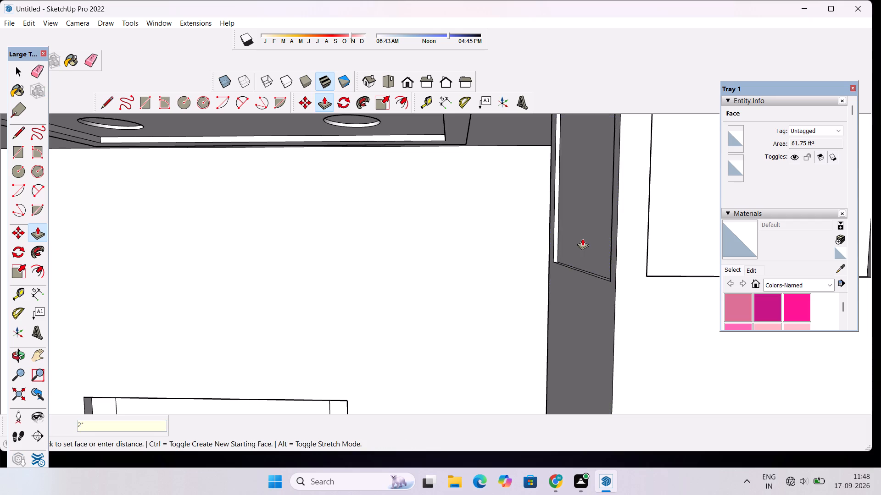
Draw a rectangle about 5' 6" wide and 10' 8" high at the top of the lower-floor pillar's front face, directly under its slab.
scroll(485, 149, "down", 16)
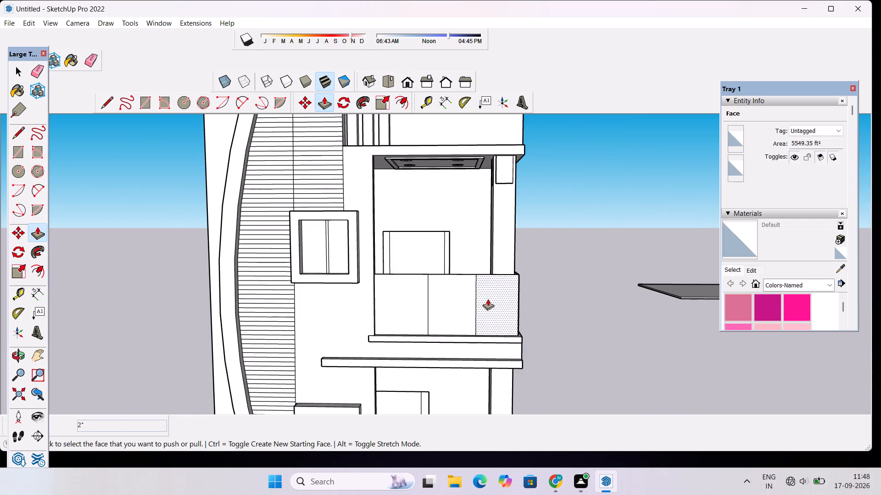
scroll(488, 298, "down", 7)
scroll(499, 384, "up", 1)
key("o")
scroll(492, 397, "up", 4)
left_click_drag(488, 373, 491, 328)
scroll(492, 326, "up", 3)
left_click_drag(503, 325, 500, 341)
scroll(499, 319, "up", 6)
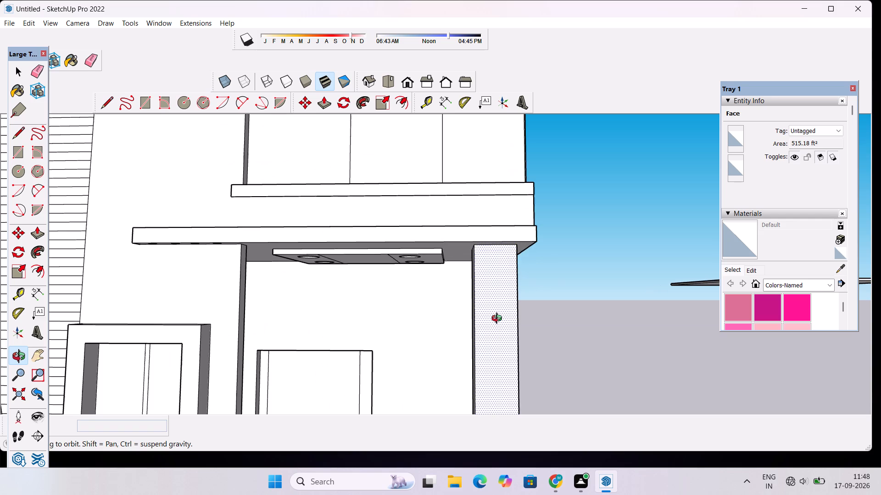
scroll(502, 320, "up", 2)
key("r")
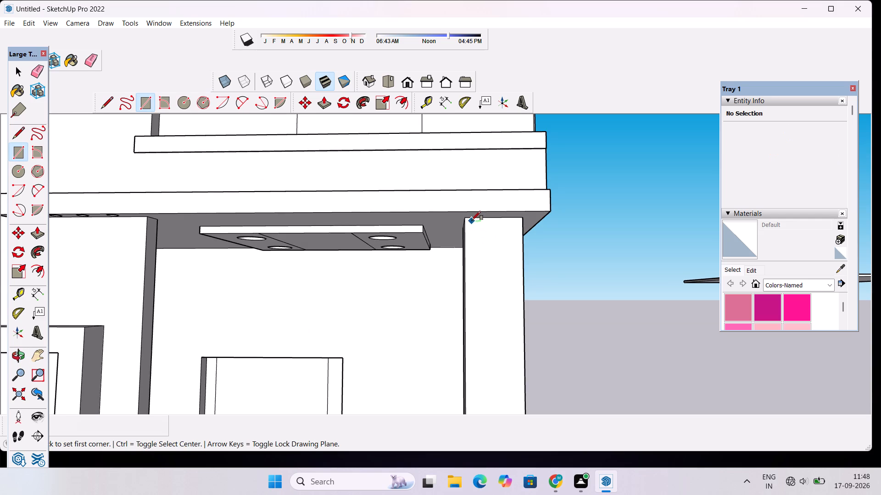
left_click(471, 220)
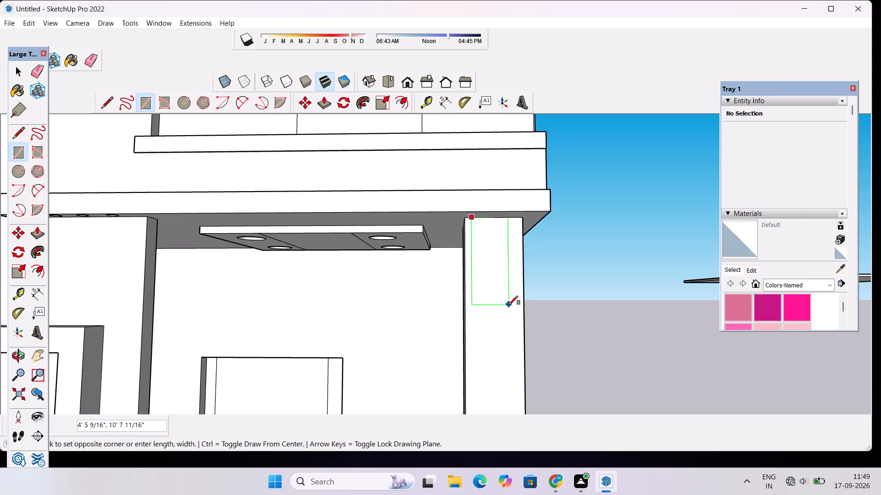
left_click(518, 306)
key("space")
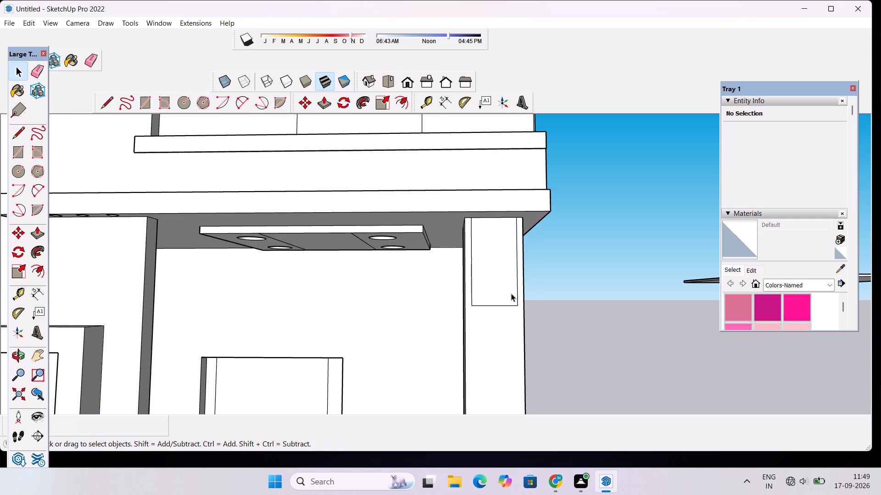
Recess the new rectangle on the lower pillar's front face by 2" with Push/Pull.
left_click(501, 284)
key("p")
left_click(501, 284)
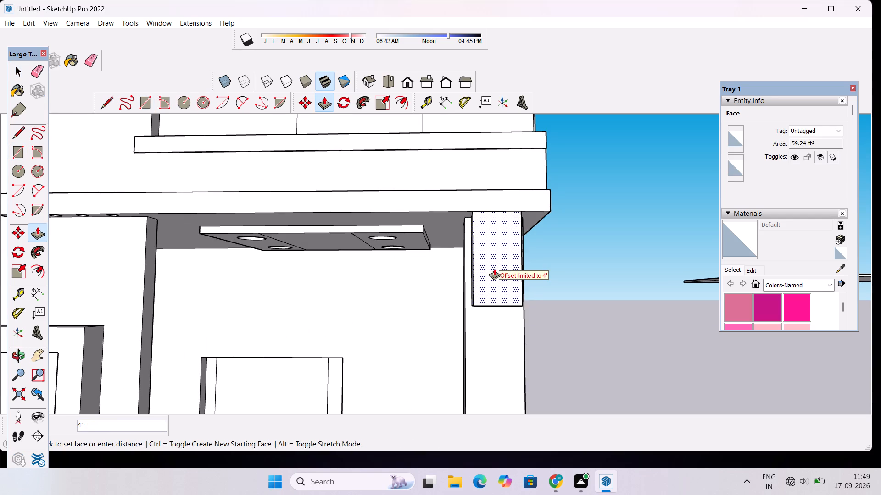
type("2\"")
key("Return")
Draw a rectangle about 7' 1" wide and 10' 10" high at the top of the lower pillar's inner side face, directly under the slab.
key("o")
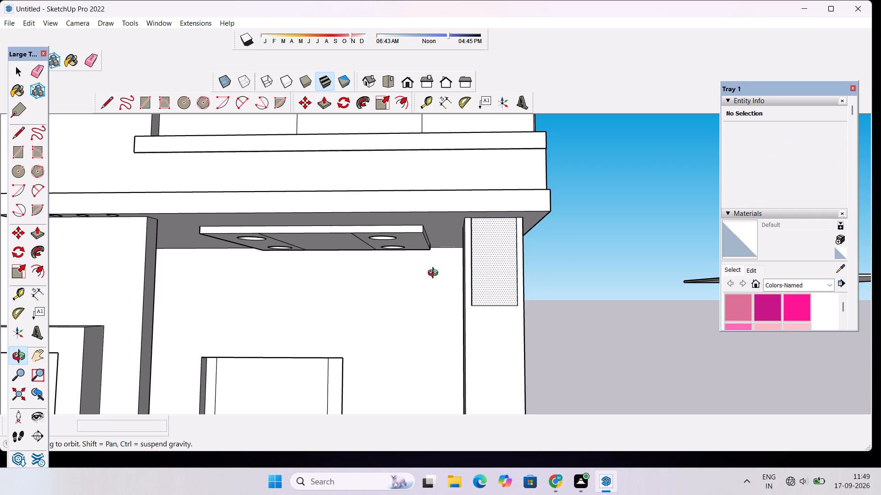
left_click_drag(435, 274, 540, 275)
scroll(477, 274, "up", 4)
left_click_drag(457, 270, 485, 275)
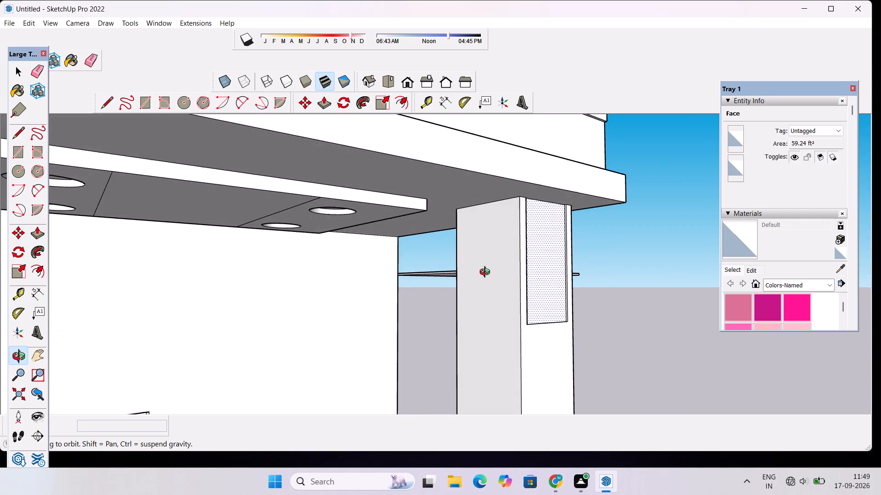
scroll(480, 272, "up", 4)
left_click_drag(469, 272, 532, 270)
scroll(520, 273, "up", 1)
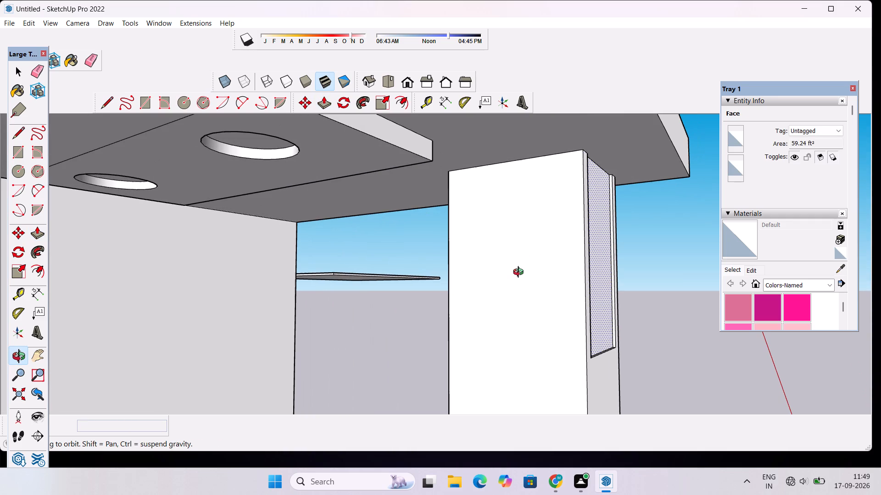
key("r")
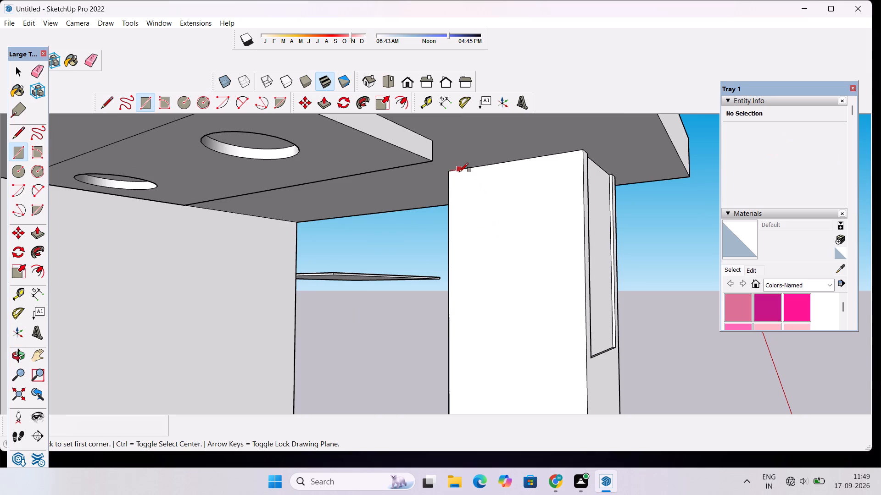
left_click(457, 172)
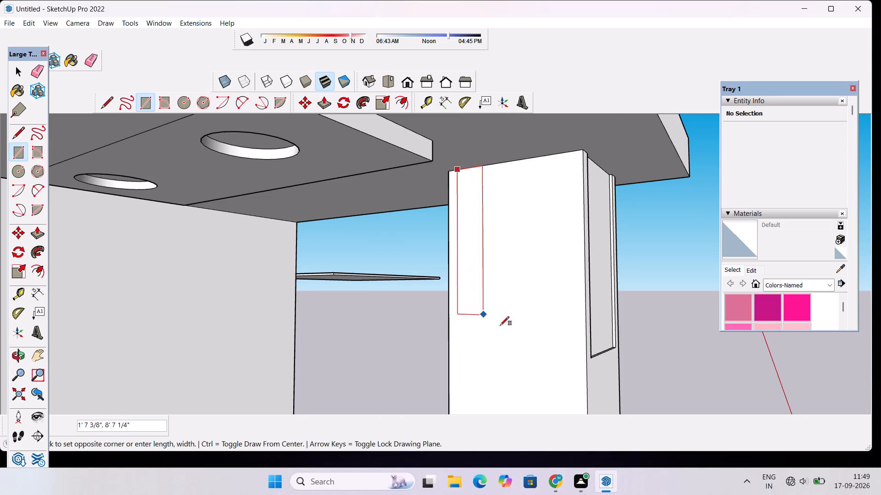
left_click(579, 359)
key("space")
Recess the rectangle on the lower pillar's inner side face by 2" with Push/Pull.
left_click(534, 299)
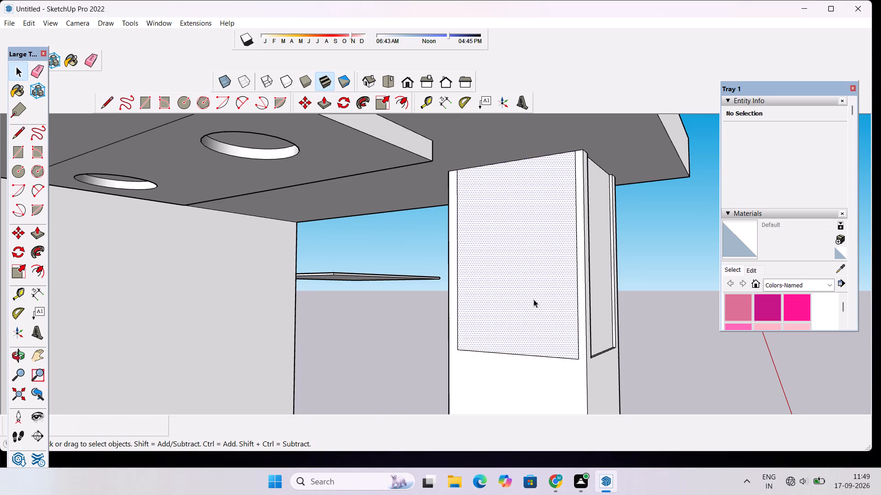
key("p")
left_click(534, 299)
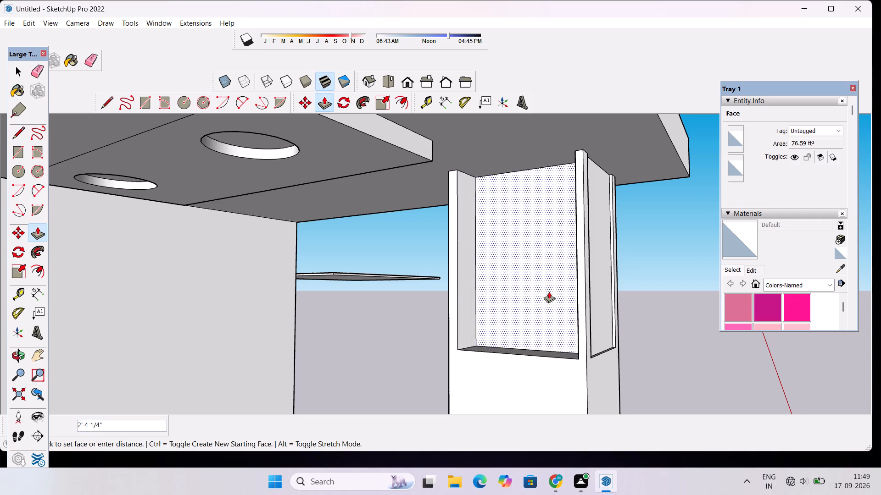
type("2\"")
key("Return")
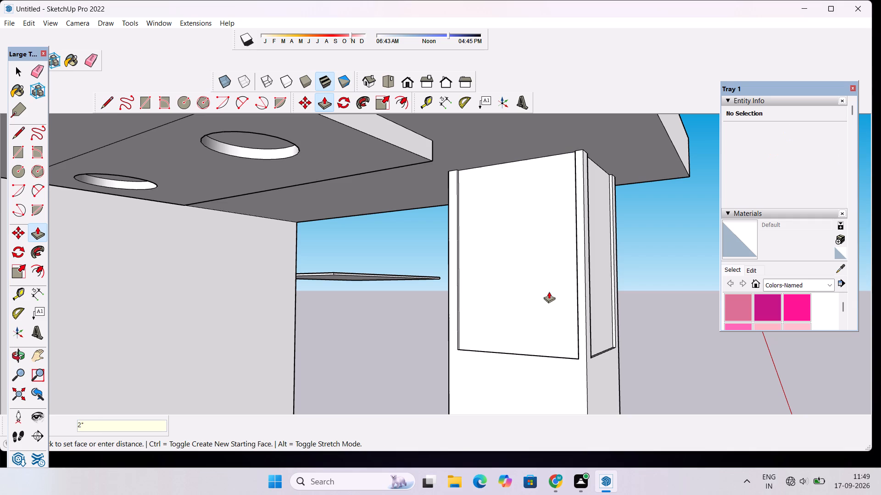
Examine the building's front facade in front view, focusing on the base, ground-floor entrance and lower pillar.
left_click(408, 86)
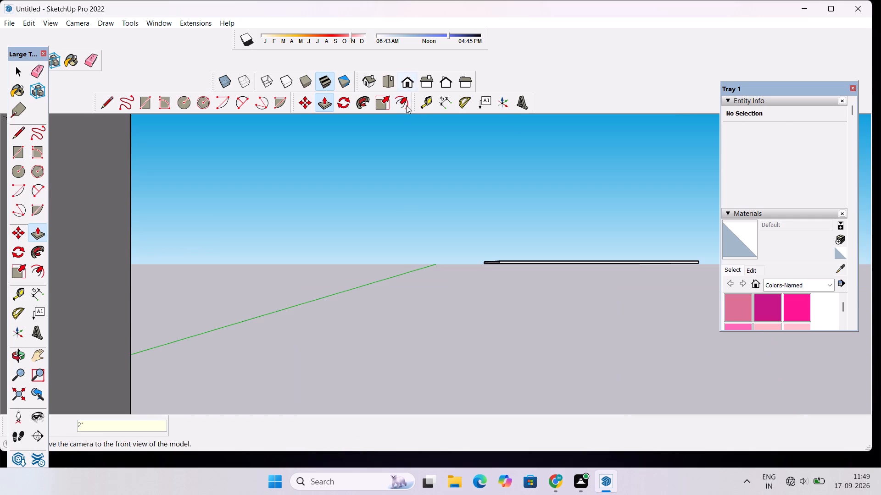
scroll(413, 187, "down", 20)
key("o")
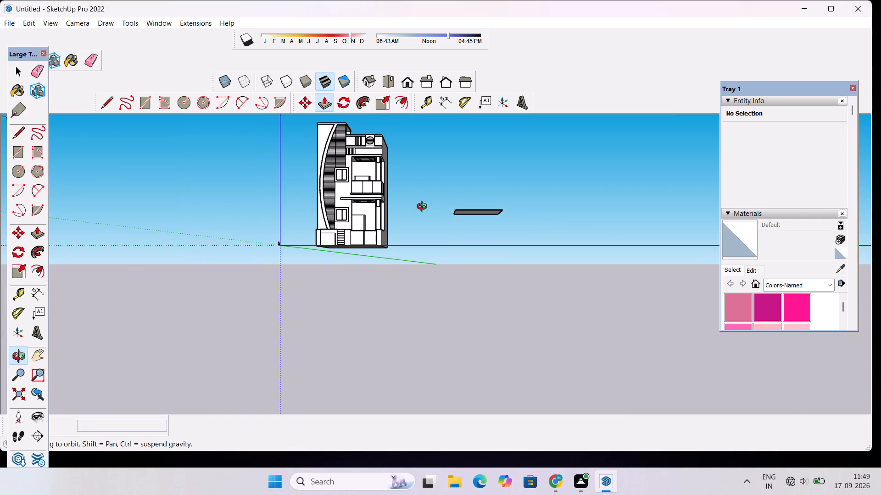
left_click_drag(355, 211, 442, 259, "shift")
scroll(435, 241, "down", 1)
left_click_drag(451, 291, 455, 333)
scroll(461, 291, "up", 4)
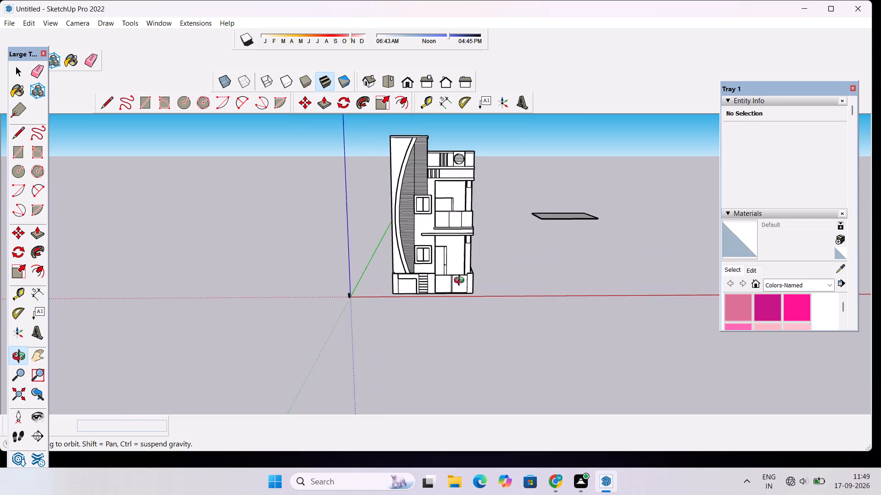
scroll(461, 281, "up", 5)
scroll(471, 267, "down", 4)
left_click_drag(482, 270, 457, 277, "shift")
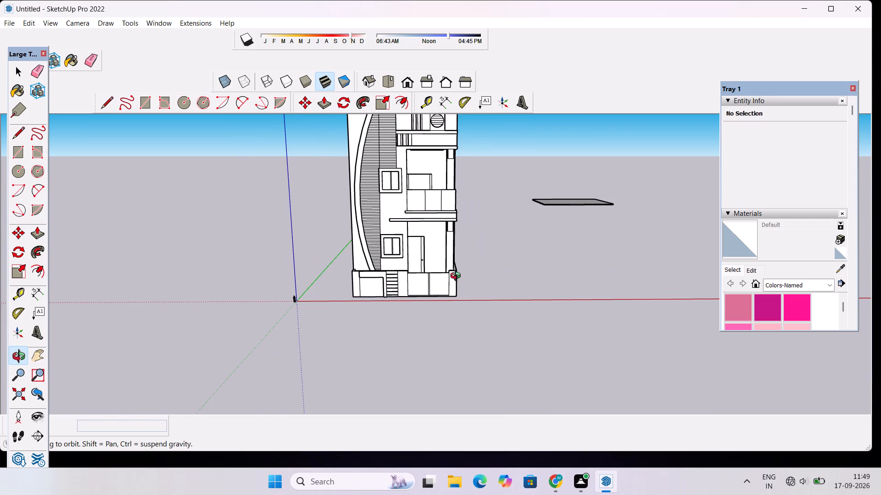
scroll(457, 277, "up", 3)
left_click_drag(457, 277, 468, 325, "shift")
scroll(453, 336, "up", 4)
left_click_drag(449, 342, 455, 302, "shift")
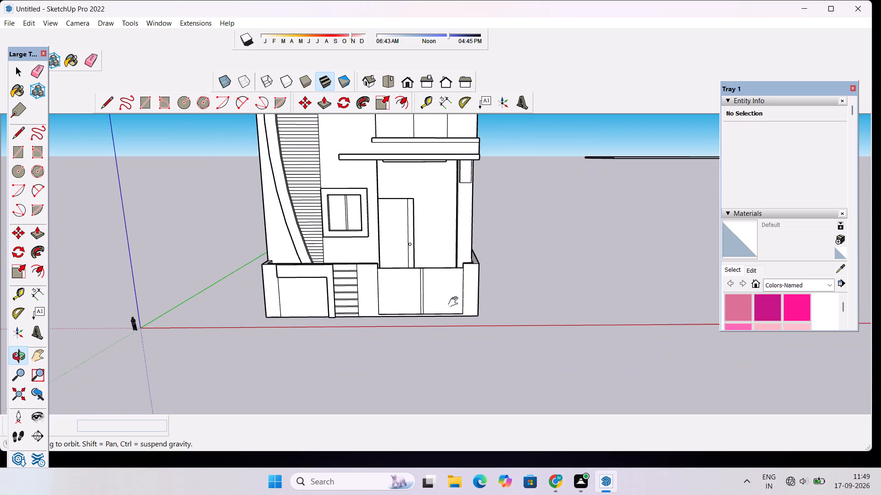
scroll(455, 302, "up", 2)
scroll(455, 302, "down", 5)
scroll(423, 272, "up", 5)
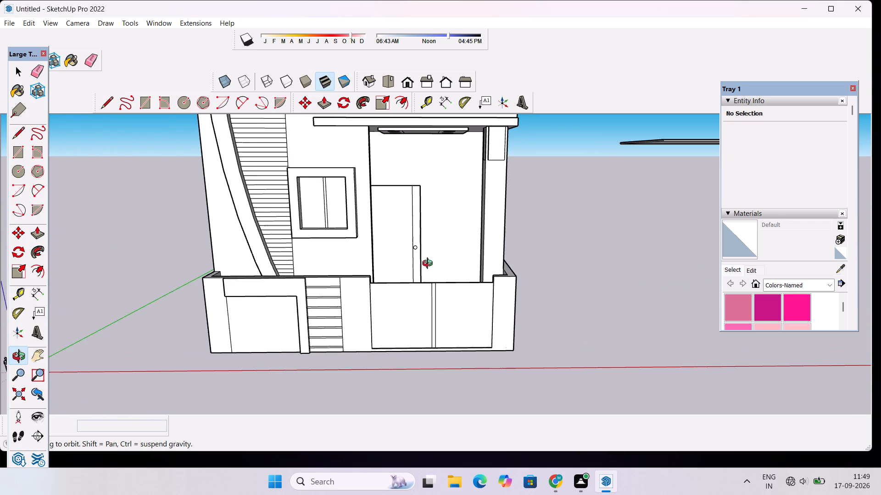
scroll(430, 262, "down", 4)
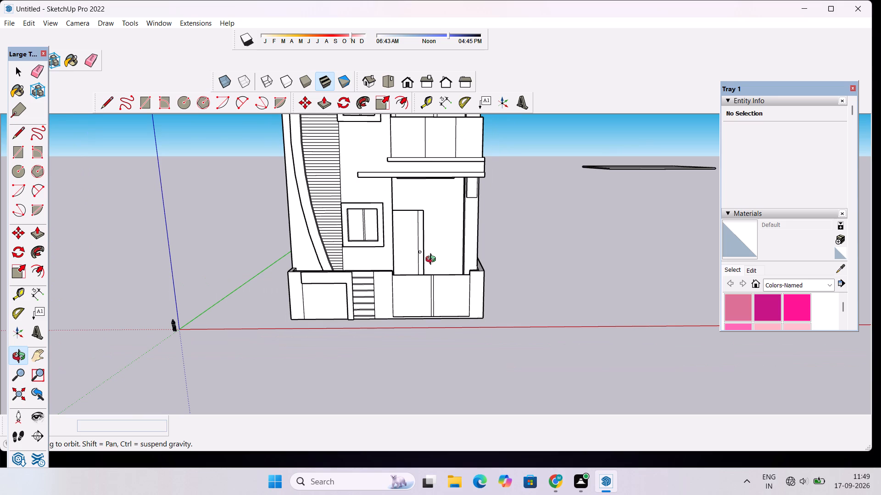
scroll(431, 256, "down", 5)
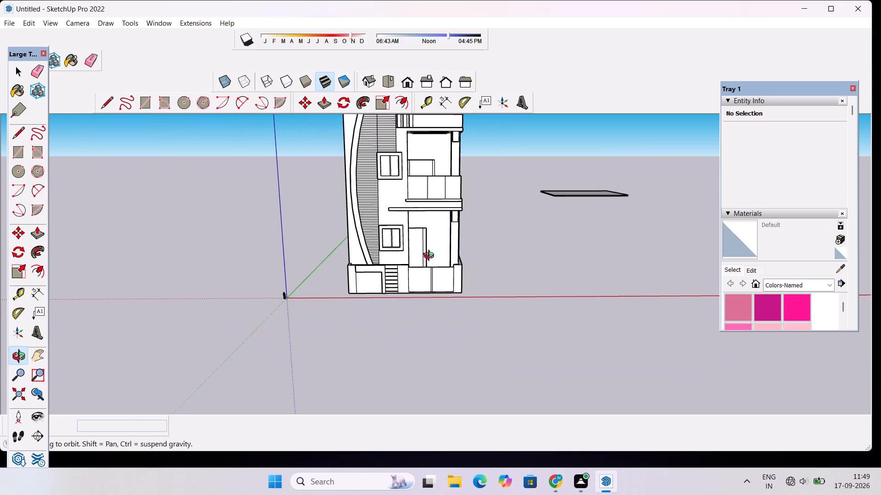
scroll(448, 215, "down", 5)
Examine the upper part of the front facade, including the roof parapet, upper-floor openings, windows and slatted curved wall.
left_click_drag(447, 173, 447, 238, "shift")
scroll(465, 216, "up", 9)
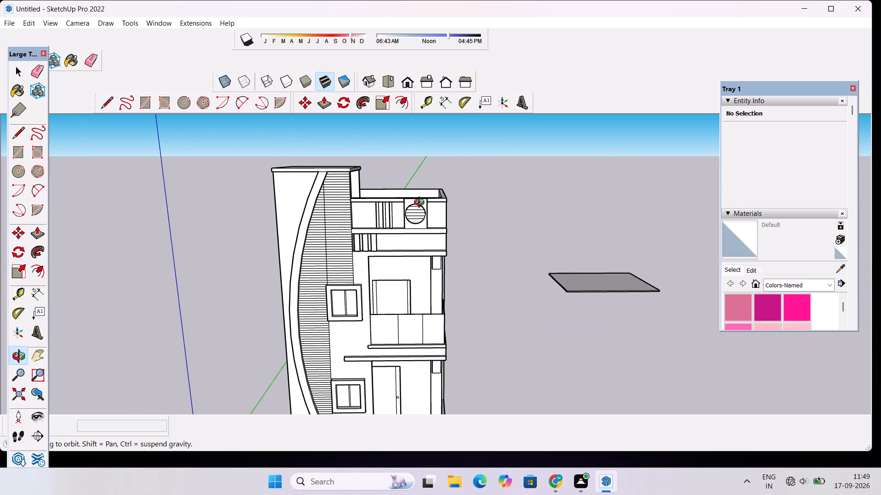
scroll(428, 205, "down", 3)
scroll(439, 242, "up", 4)
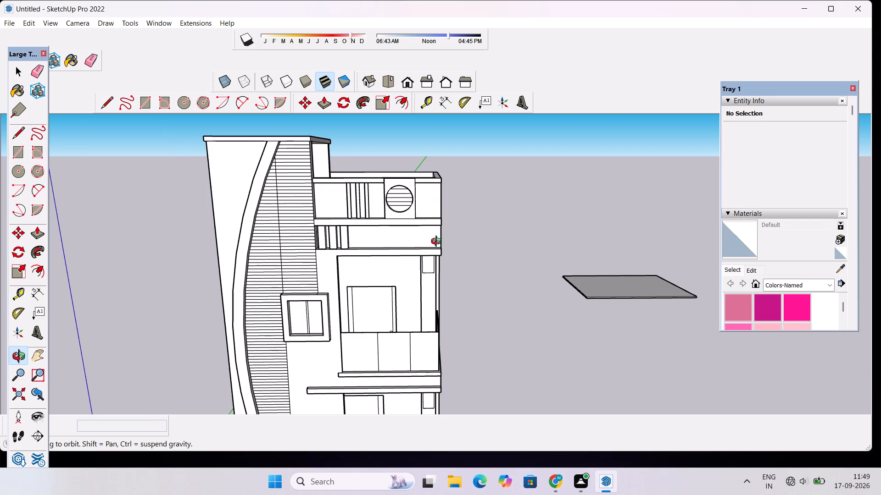
scroll(438, 242, "up", 3)
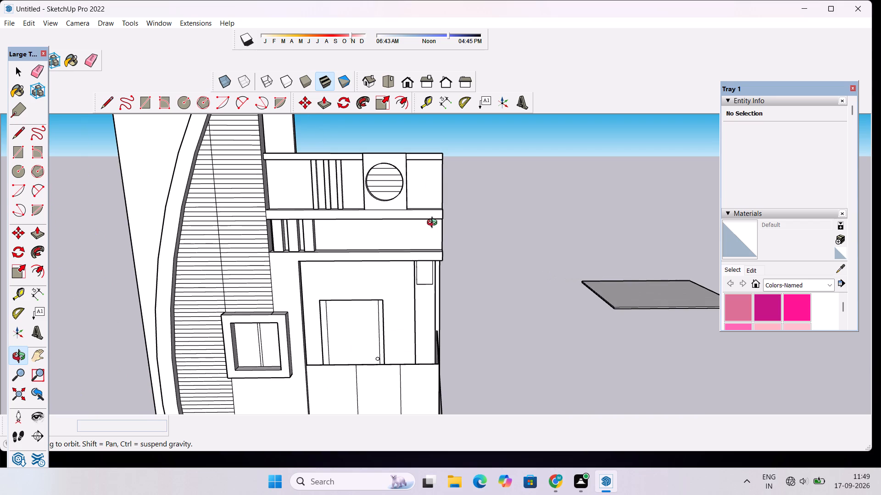
scroll(305, 231, "up", 4)
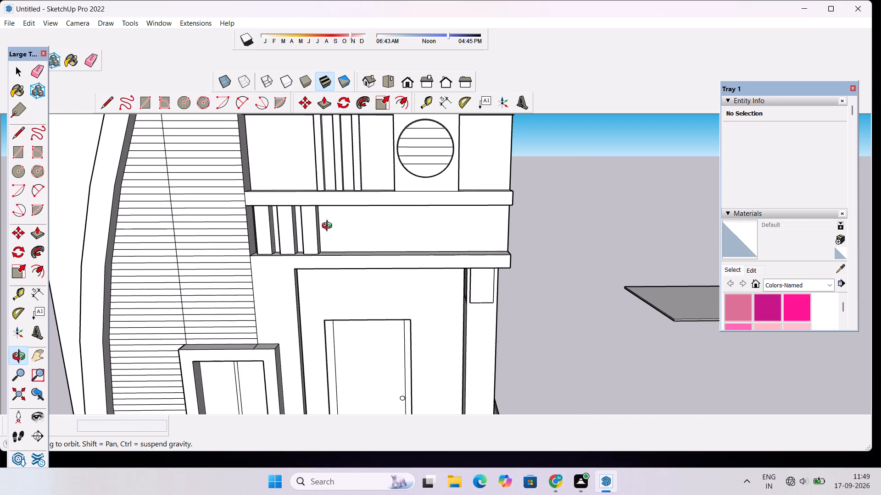
scroll(345, 224, "down", 8)
scroll(284, 295, "up", 4)
scroll(413, 222, "down", 11)
scroll(306, 323, "up", 4)
scroll(342, 277, "up", 1)
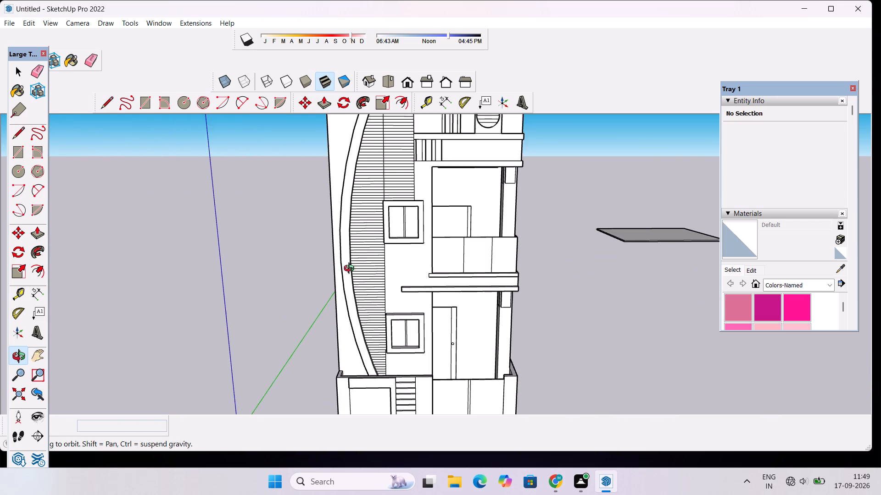
scroll(351, 269, "down", 8)
left_click_drag(379, 253, 368, 280, "shift")
scroll(368, 280, "down", 5)
scroll(366, 303, "up", 5)
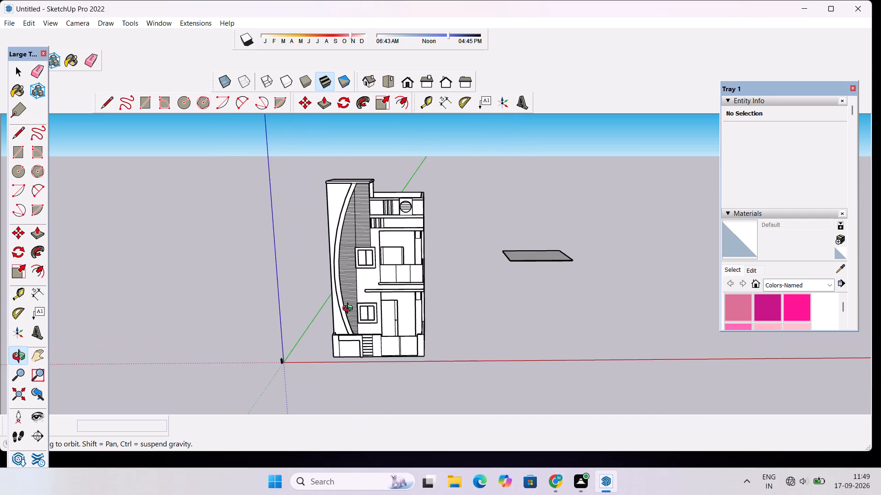
Pull the front face of the thin ledge directly beneath the upper-floor balcony outward with Push/Pull.
left_click_drag(350, 309, 357, 268)
scroll(355, 270, "up", 2)
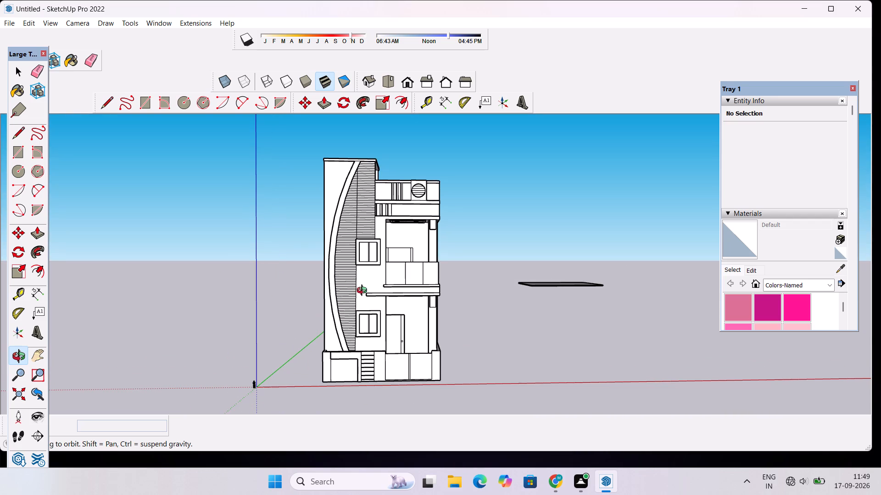
scroll(368, 279, "up", 2)
scroll(368, 278, "down", 5)
scroll(368, 278, "up", 5)
left_click_drag(373, 295, 382, 344)
scroll(390, 319, "up", 6)
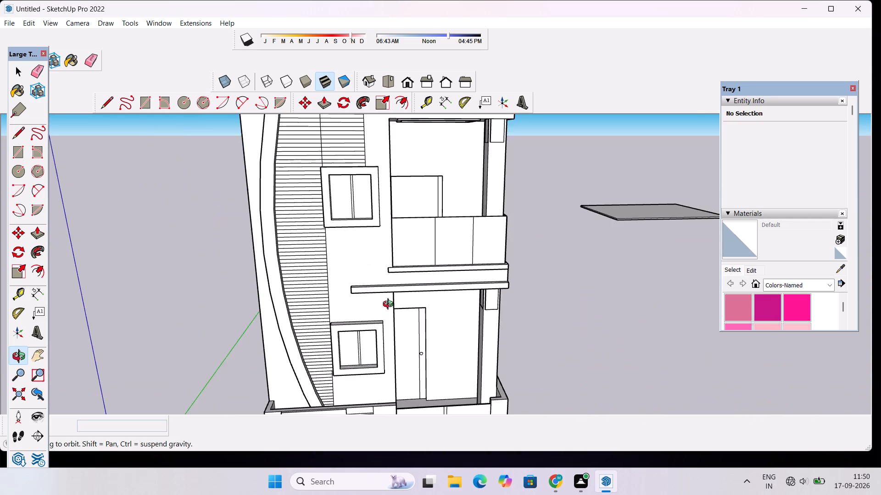
scroll(390, 305, "up", 3)
left_click_drag(387, 305, 581, 275)
scroll(494, 268, "up", 4)
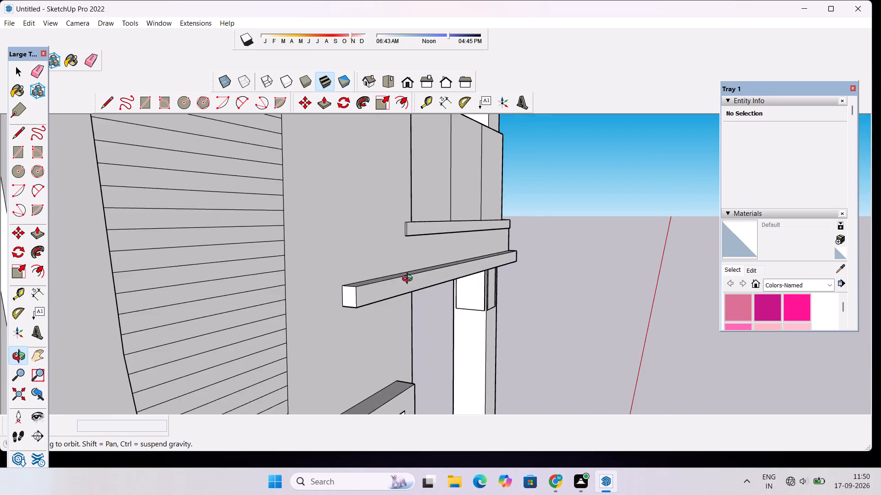
left_click_drag(392, 300, 440, 346)
scroll(414, 284, "up", 4)
left_click_drag(432, 279, 412, 291, "shift")
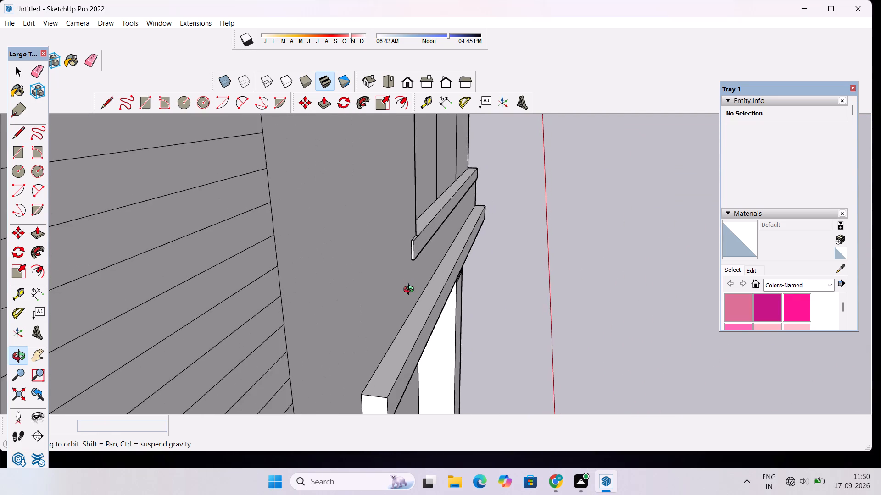
scroll(411, 289, "up", 4)
left_click_drag(426, 276, 393, 283, "shift")
key("p")
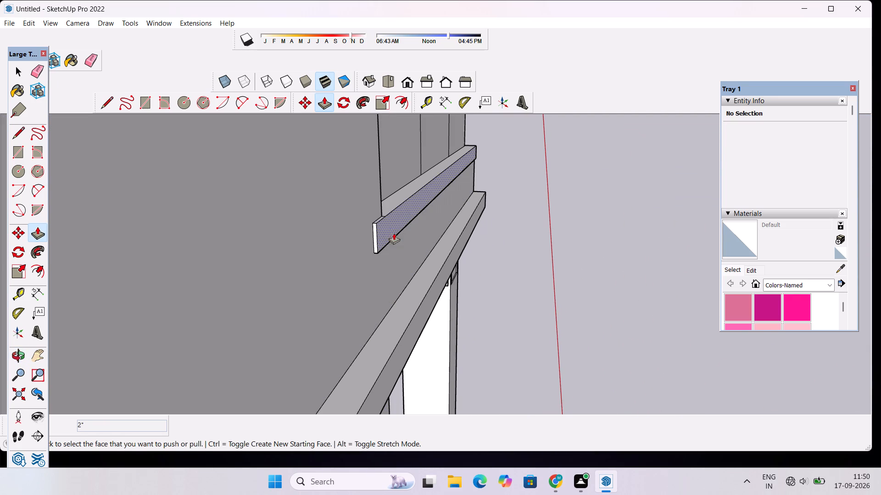
left_click(390, 229)
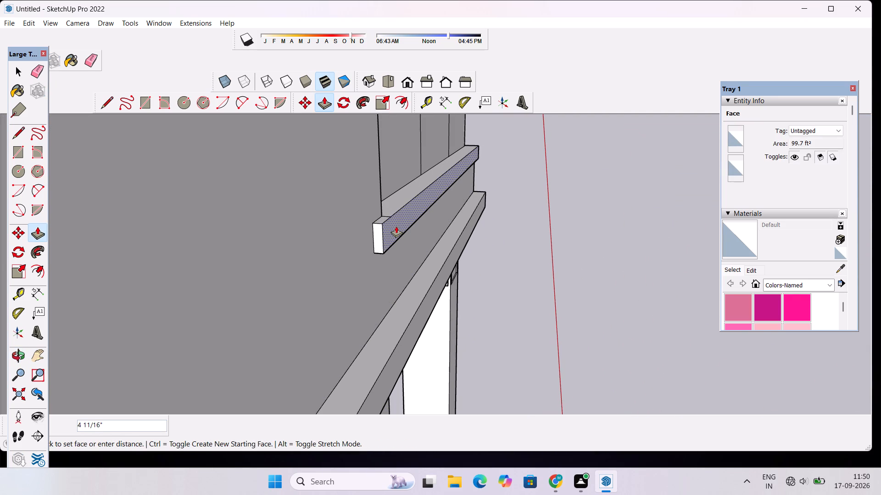
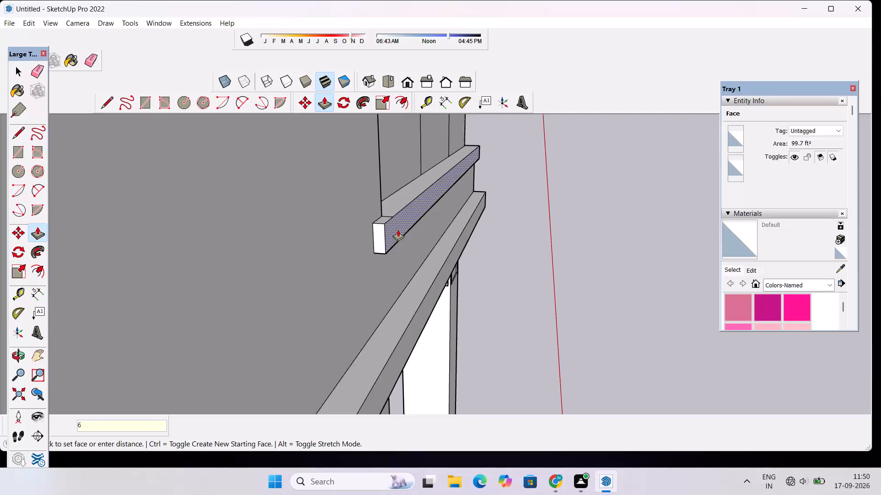
Set the outward pull of the thin ledge's front face to 6".
key("Return")
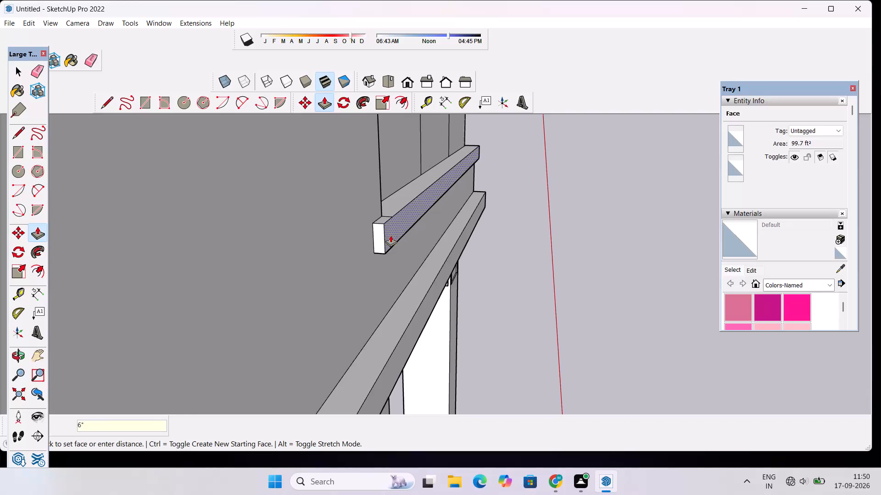
Extend the thin ledge's end face by about 15' 2" with Push/Pull to align with the end of the ledge below.
scroll(386, 236, "down", 8)
left_click(383, 235)
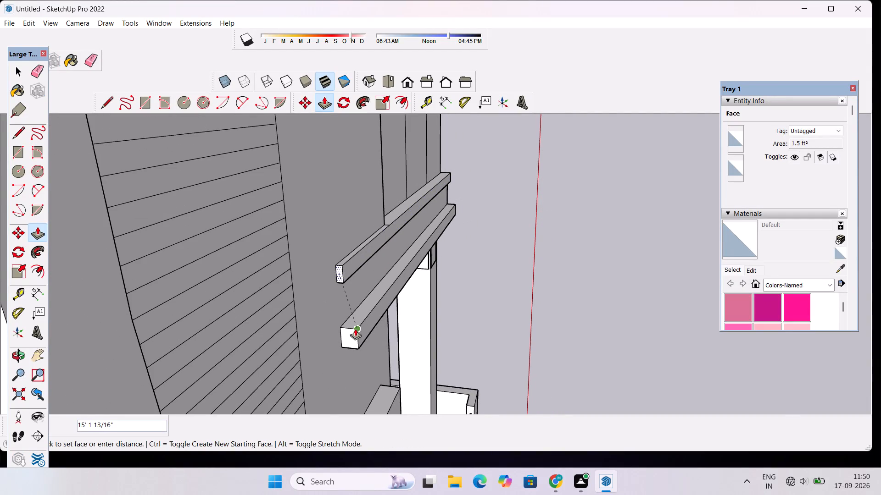
left_click(355, 333)
key("space")
Examine the two parallel ledges beneath the balcony from both ends, above and in front.
key("o")
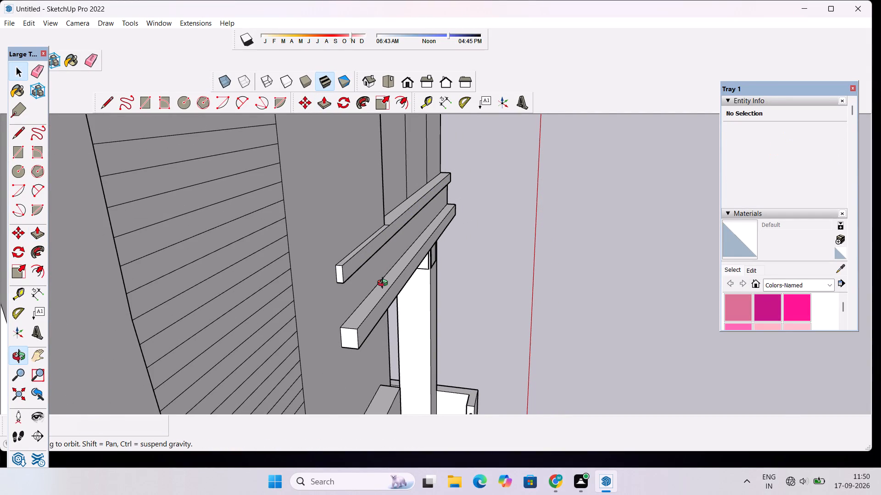
left_click_drag(429, 269, 302, 251)
scroll(302, 251, "down", 5)
left_click_drag(394, 286, 385, 449)
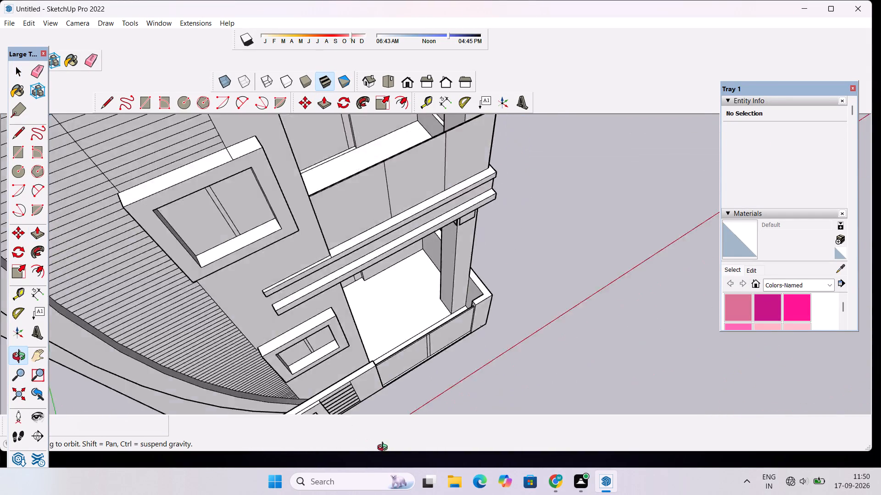
left_click_drag(385, 449, 489, 402)
scroll(390, 327, "up", 5)
scroll(390, 326, "down", 3)
left_click_drag(300, 357, 313, 348)
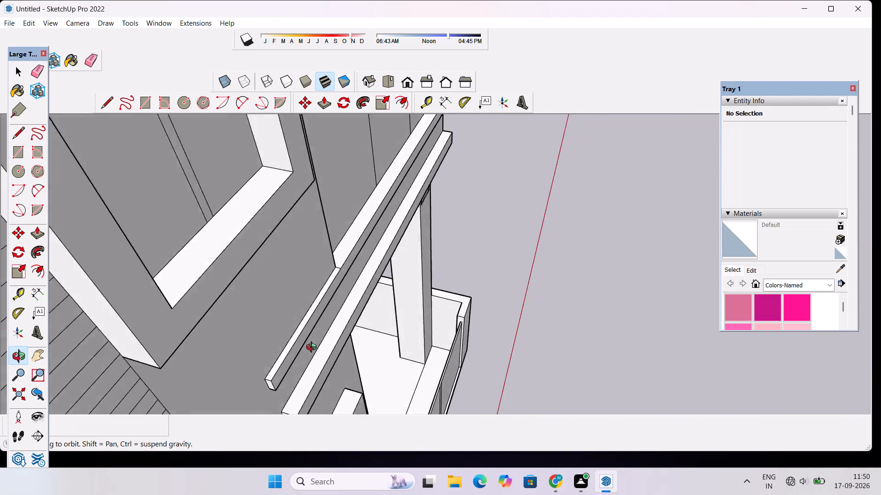
left_click_drag(313, 348, 351, 305)
left_click_drag(423, 281, 276, 289)
scroll(531, 189, "down", 10)
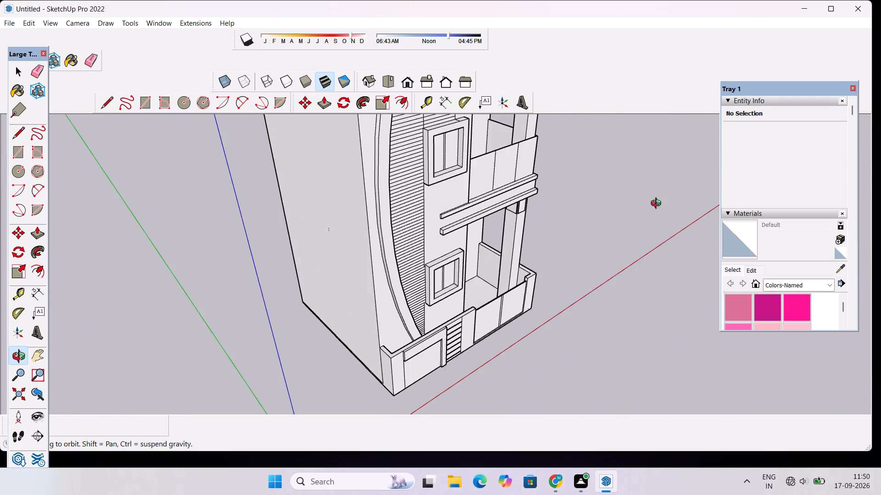
left_click_drag(658, 204, 432, 214)
scroll(630, 274, "up", 5)
scroll(523, 283, "up", 6)
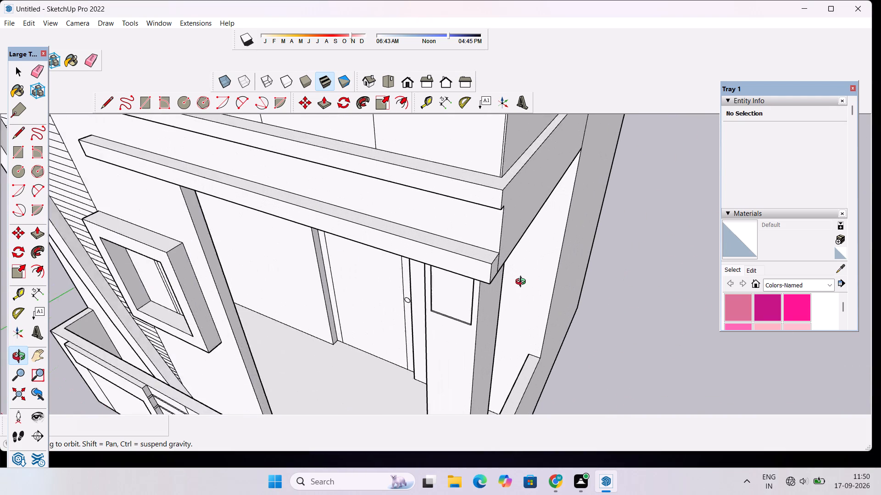
scroll(523, 283, "up", 1)
left_click_drag(474, 272, 519, 336)
scroll(522, 295, "down", 5)
left_click_drag(533, 297, 589, 228)
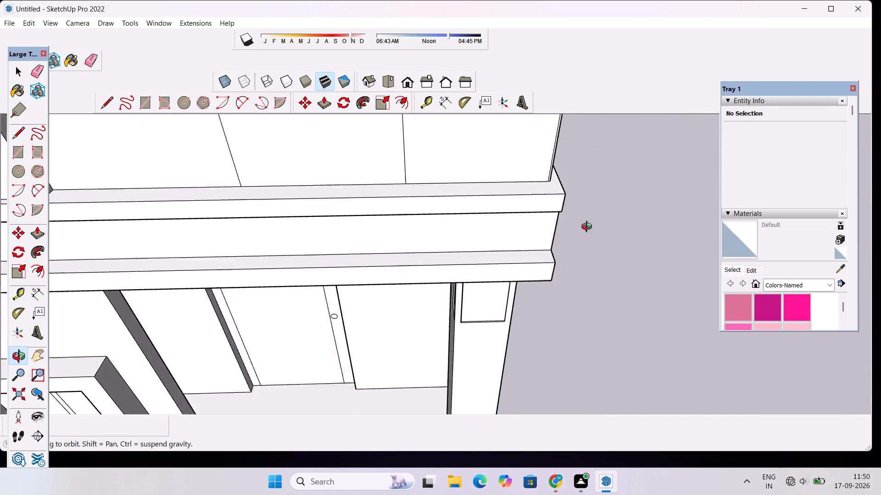
left_click_drag(589, 228, 588, 198)
scroll(530, 220, "down", 4)
Erase the short leftover edge on the upper ledge's top face, at the corner of the balcony wall.
left_click_drag(354, 283, 367, 319)
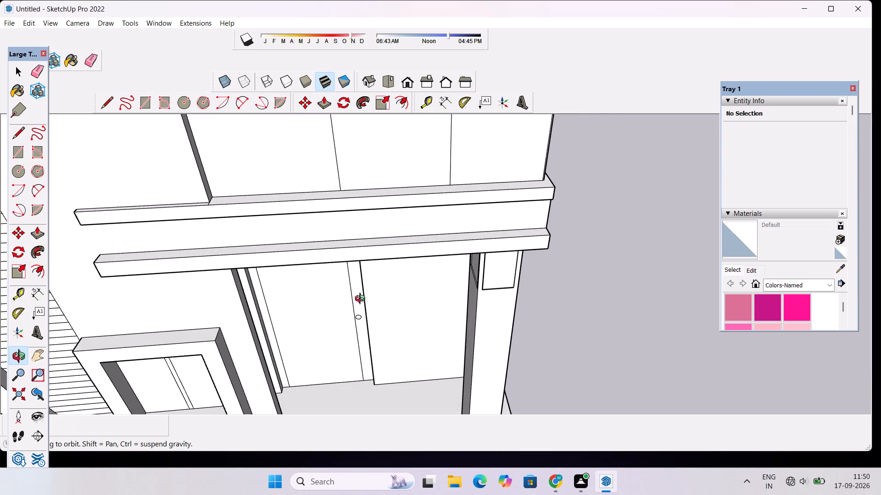
scroll(328, 242, "up", 3)
left_click_drag(363, 286, 376, 302, "shift")
scroll(190, 255, "up", 4)
left_click_drag(198, 220, 216, 274)
scroll(191, 284, "up", 3)
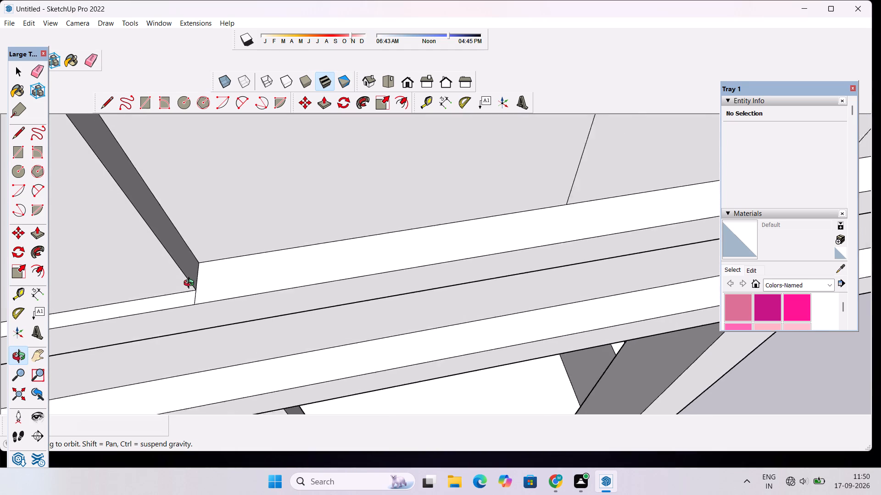
scroll(191, 284, "up", 2)
left_click_drag(201, 304, 270, 288, "shift")
scroll(279, 287, "up", 4)
key("e")
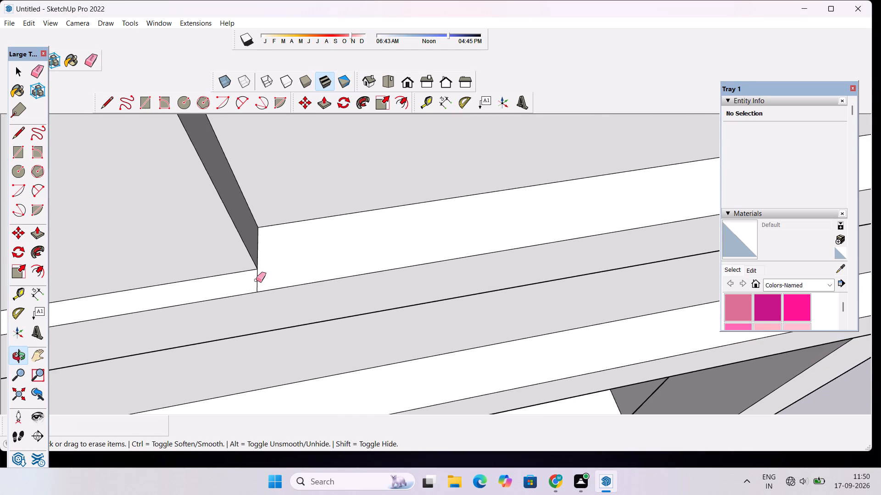
left_click(256, 280)
Examine the two ledges and the wall strip between them from below and from the front.
key("o")
left_click_drag(286, 331, 277, 201)
scroll(277, 201, "down", 8)
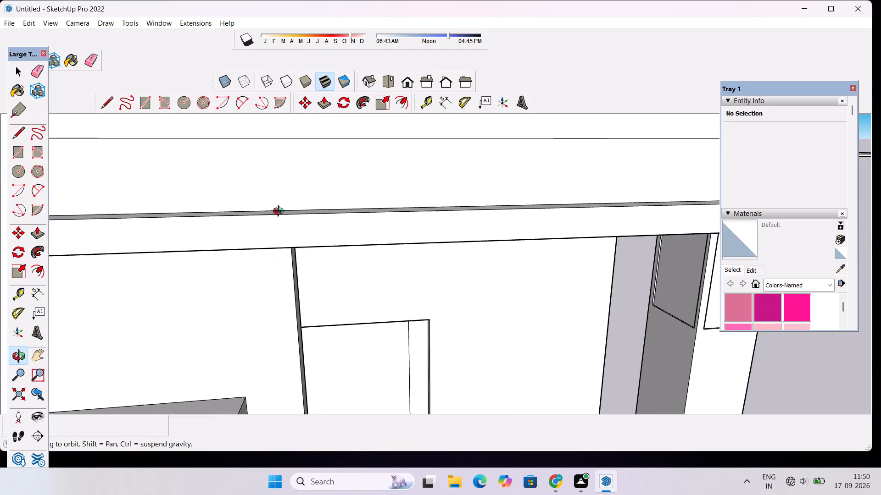
scroll(280, 212, "down", 1)
left_click_drag(296, 230, 308, 370, "shift")
scroll(310, 334, "down", 4)
left_click_drag(303, 333, 334, 199)
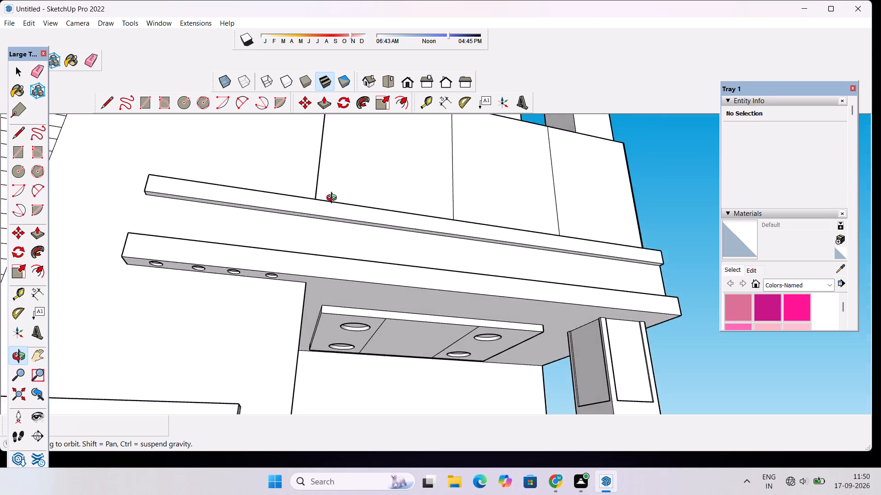
left_click_drag(334, 199, 266, 309)
scroll(288, 280, "down", 6)
left_click_drag(296, 297, 320, 369)
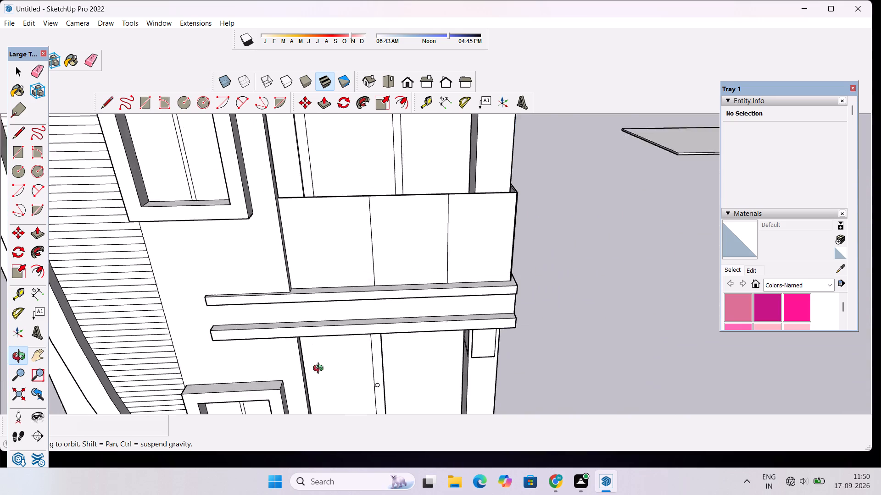
left_click_drag(320, 369, 328, 396)
scroll(264, 368, "up", 4)
left_click_drag(246, 355, 388, 322, "shift")
scroll(382, 327, "up", 4)
left_click_drag(377, 334, 358, 275)
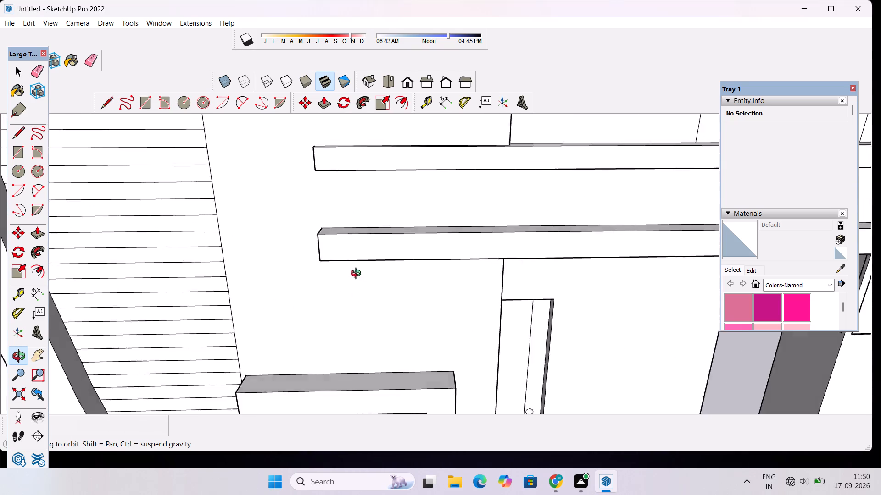
left_click_drag(358, 275, 349, 217)
left_click_drag(355, 200, 356, 248, "shift")
Draw a rectangle about 1' 6" wide and 5' 4" high on the wall between the ledges, near their end by the slatted wall.
scroll(356, 248, "up", 4)
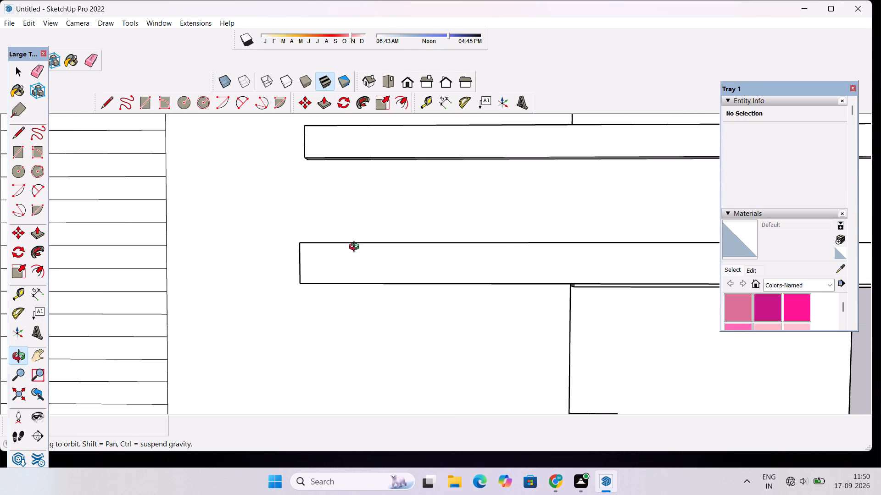
scroll(358, 244, "up", 4)
left_click_drag(359, 264, 365, 318)
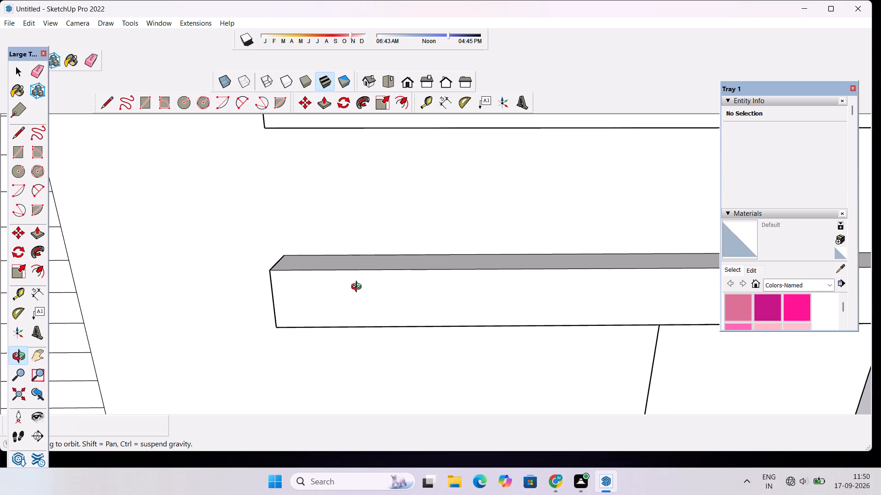
key("r")
left_click(338, 252)
scroll(352, 229, "down", 5)
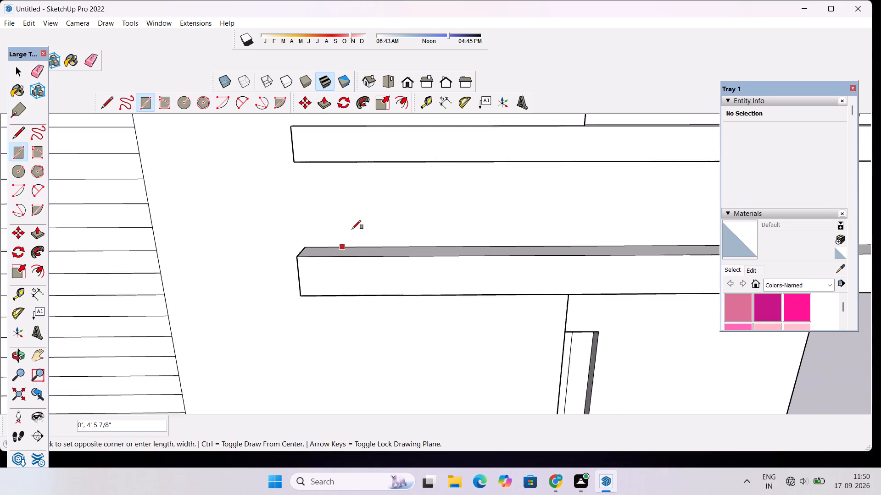
scroll(352, 229, "down", 1)
scroll(357, 199, "up", 14)
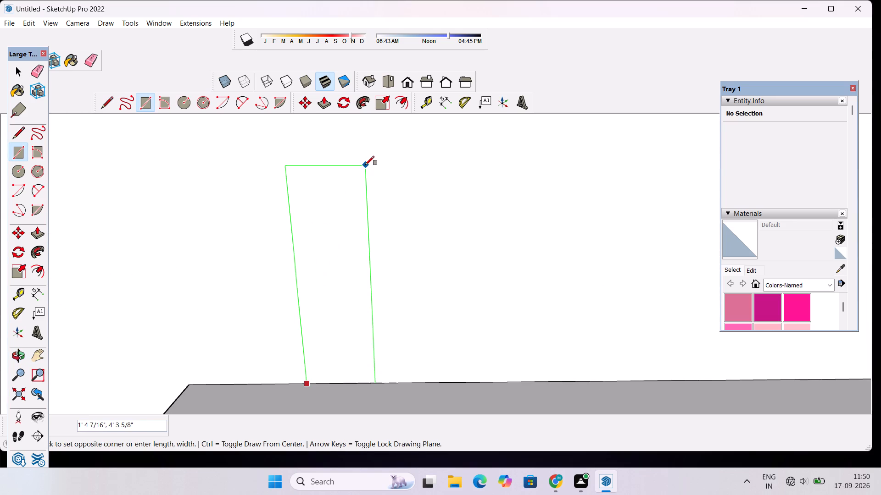
key("o")
left_click_drag(368, 215, 379, 165)
scroll(380, 189, "down", 5)
left_click_drag(386, 202, 387, 220, "shift")
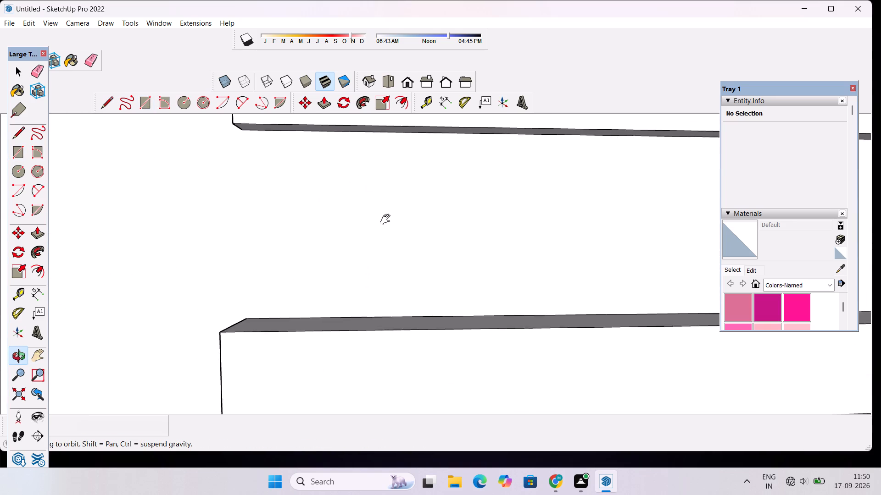
left_click_drag(387, 220, 389, 247, "shift")
scroll(389, 248, "up", 2)
scroll(389, 248, "down", 1)
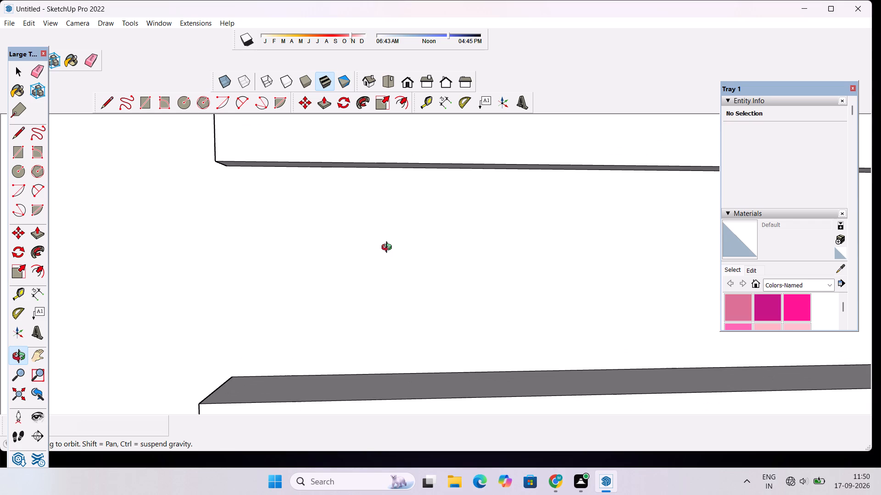
key("r")
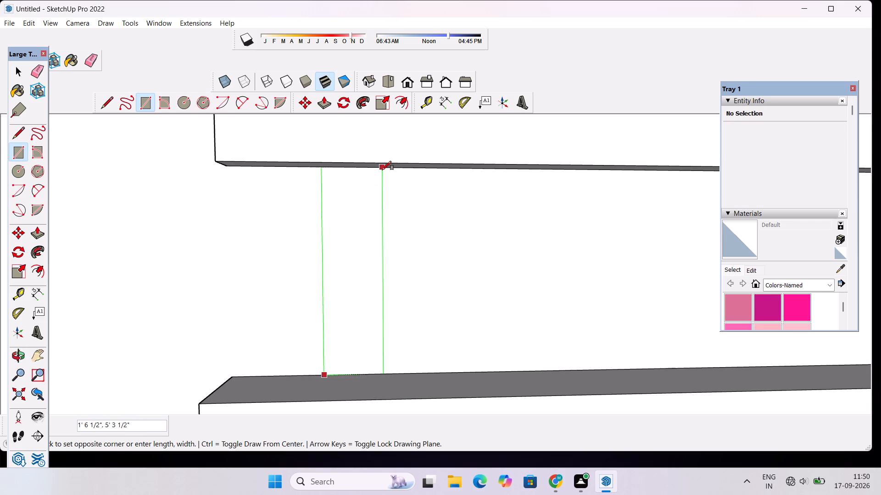
left_click(383, 168)
scroll(355, 182, "down", 4)
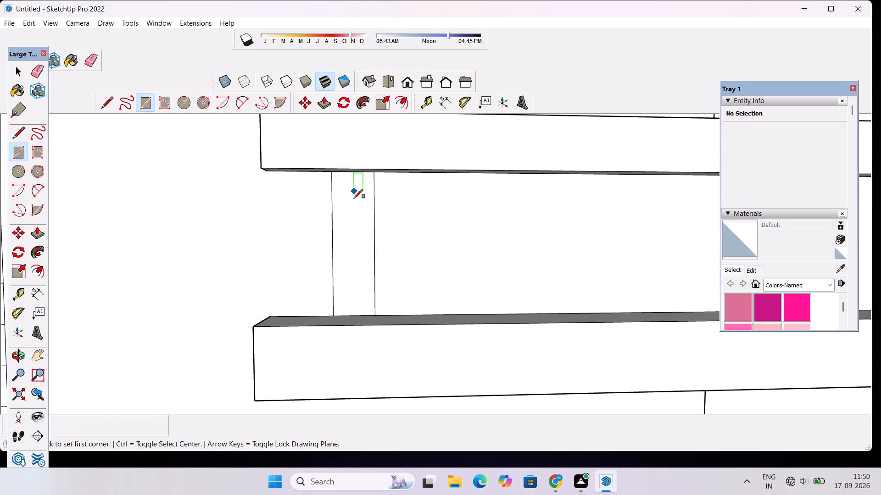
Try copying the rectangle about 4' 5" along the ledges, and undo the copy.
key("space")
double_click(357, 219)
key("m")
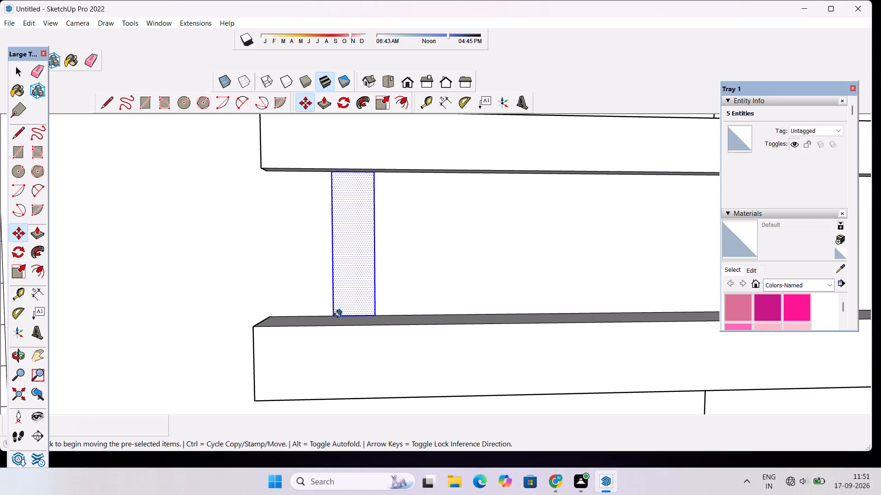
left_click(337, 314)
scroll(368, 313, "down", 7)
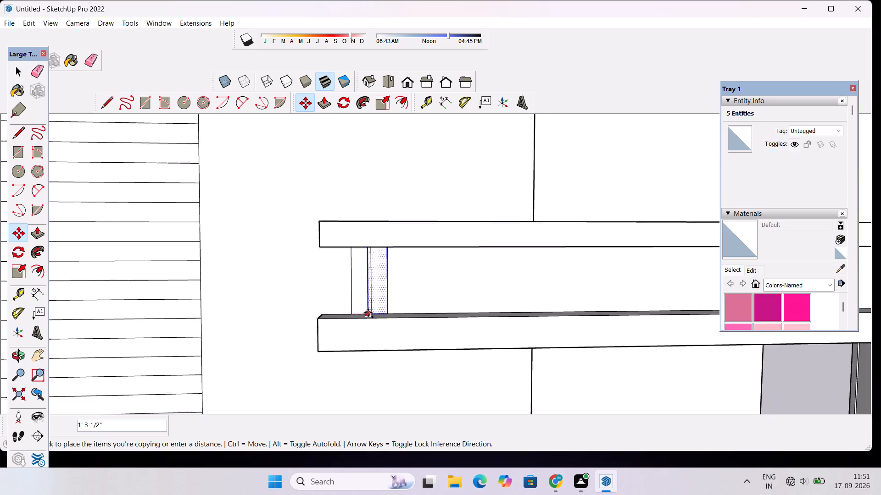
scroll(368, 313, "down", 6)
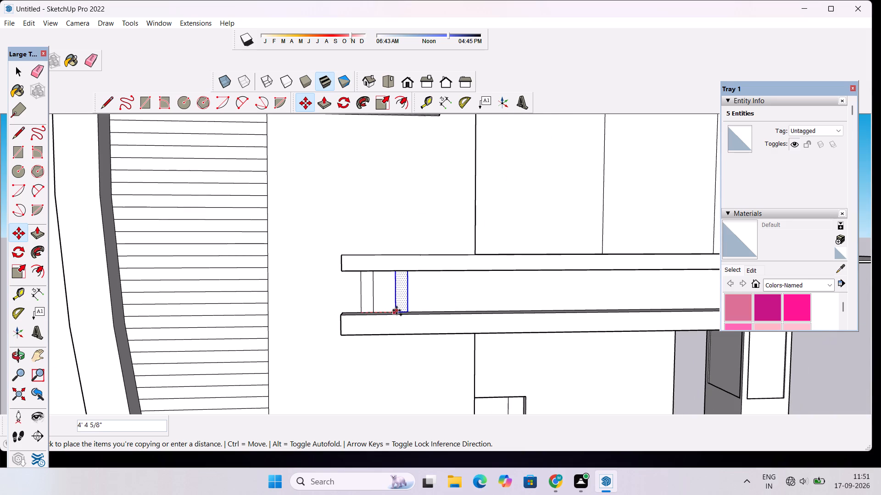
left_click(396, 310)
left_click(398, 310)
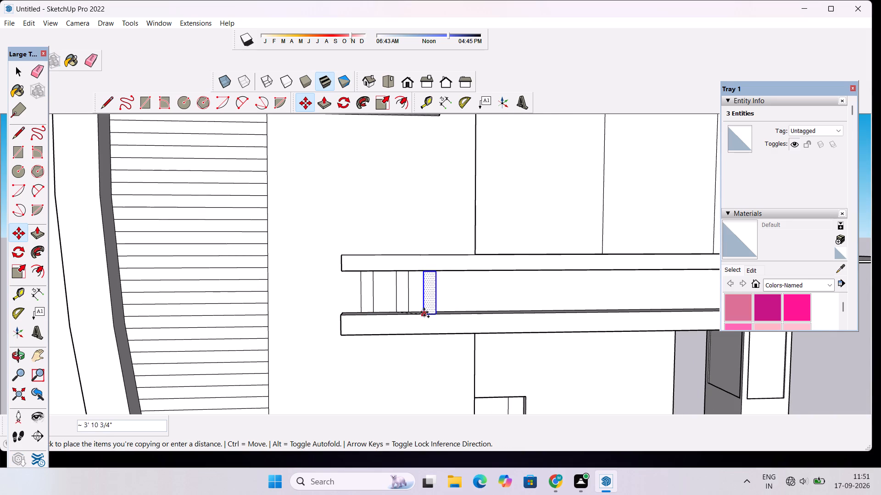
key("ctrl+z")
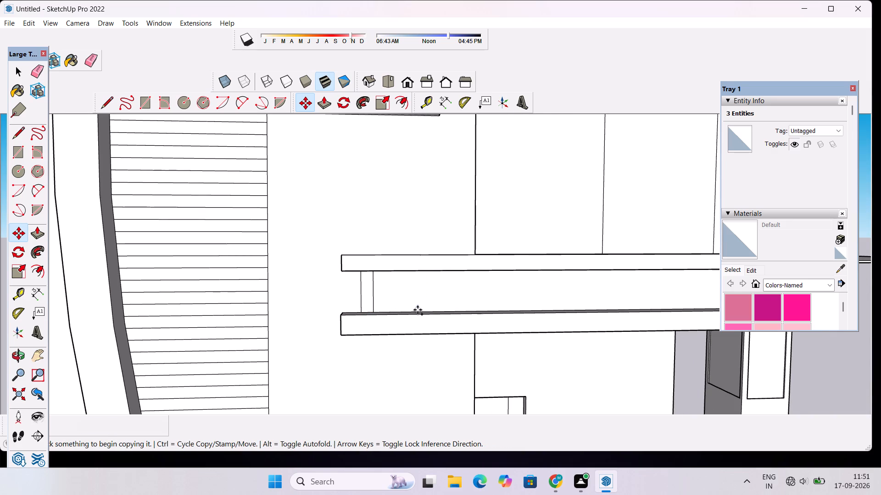
Copy the rectangle twice along the wall between the ledges, spaced about 2' 4" and 2' 2" apart.
scroll(374, 309, "up", 5)
key("space")
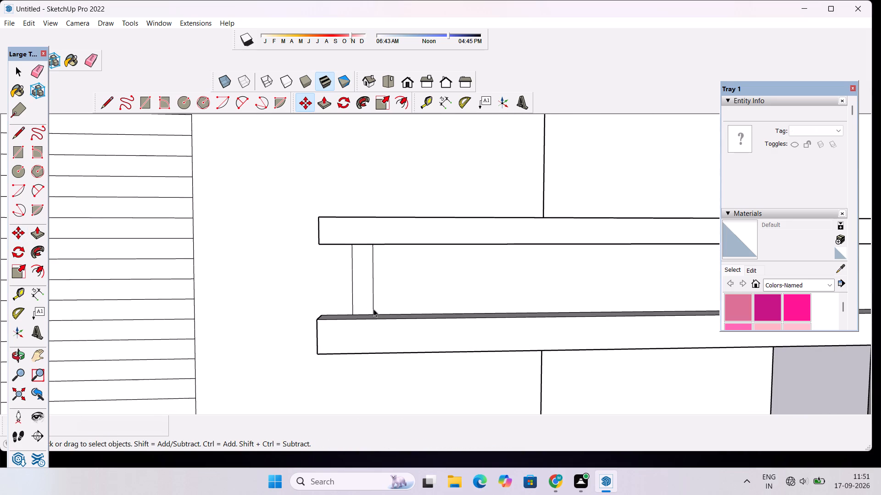
double_click(365, 302)
key("m")
scroll(347, 318, "up", 3)
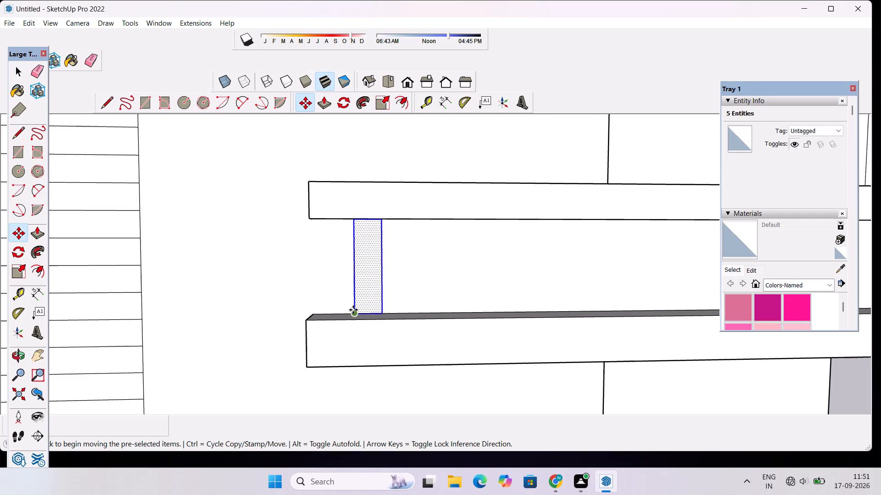
left_click(354, 309)
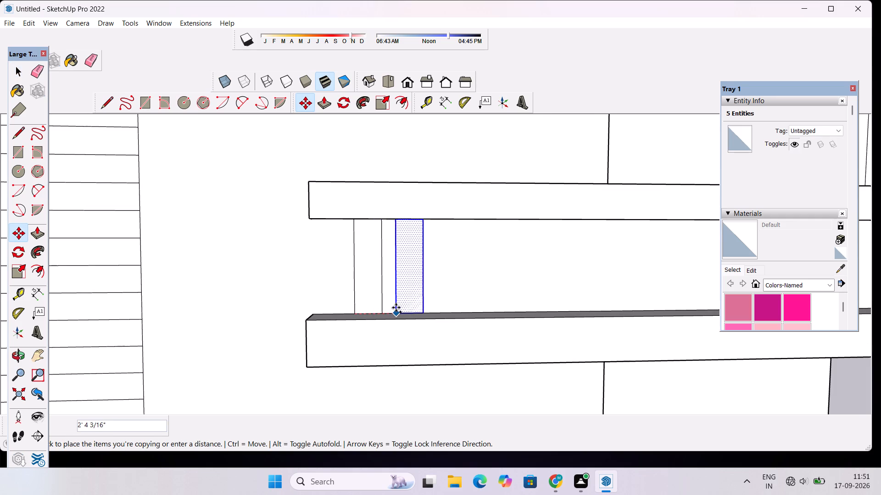
left_click(397, 308)
left_click(397, 311)
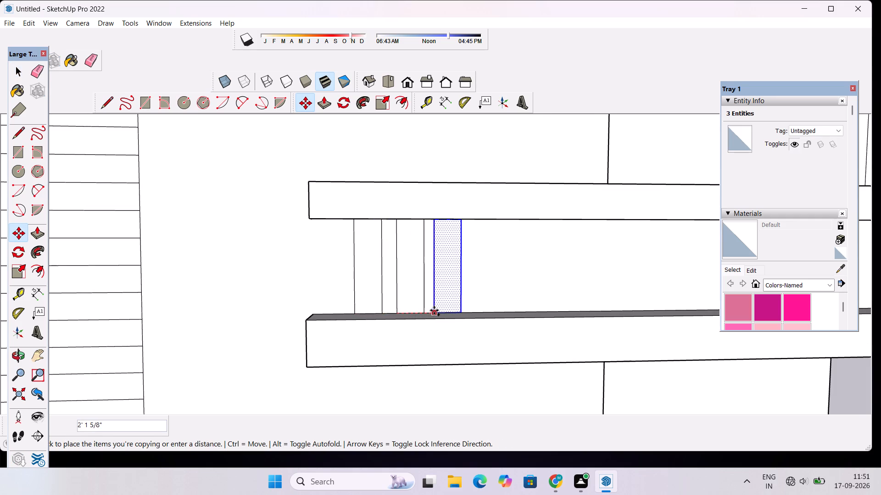
left_click(434, 310)
key("space")
Pull the first rectangle, nearest the slatted wall, outward 9" with Push/Pull.
left_click(319, 302)
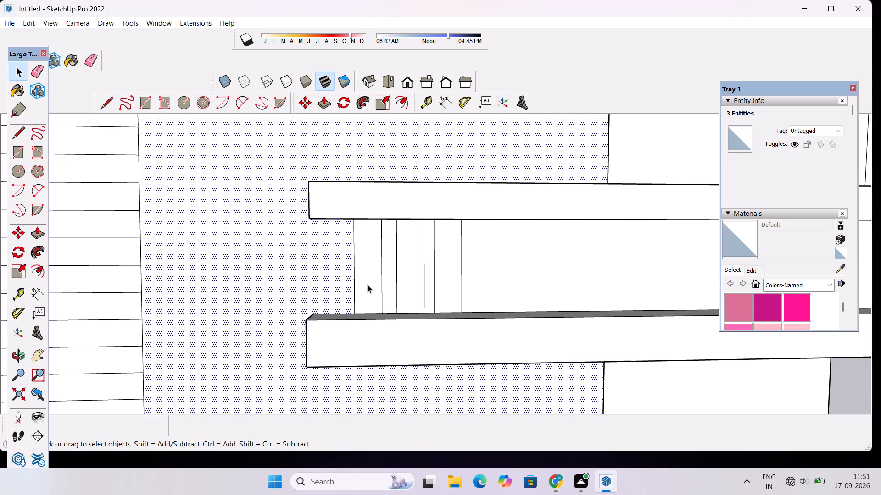
left_click(368, 285)
key("p")
left_click(368, 285)
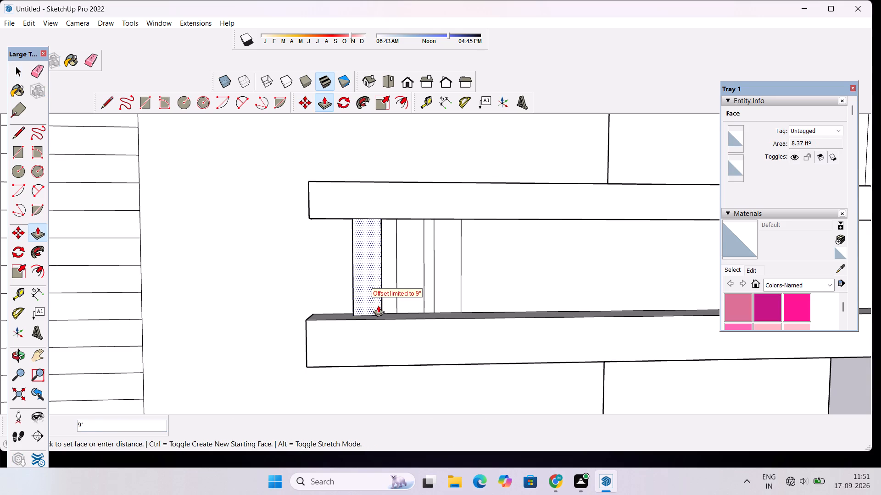
left_click(378, 313)
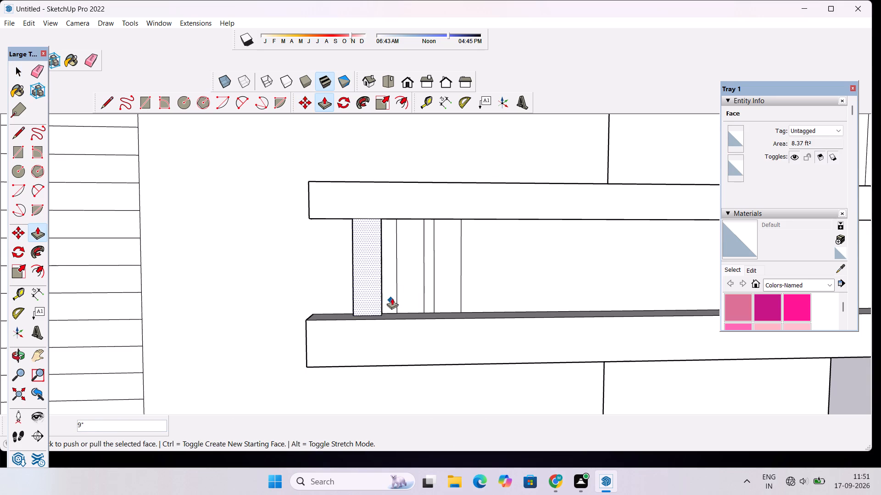
Pull the second and third rectangles between the ledges outward 9" with Push/Pull, matching the first block.
key("space")
left_click(409, 285)
key("p")
left_click(409, 285)
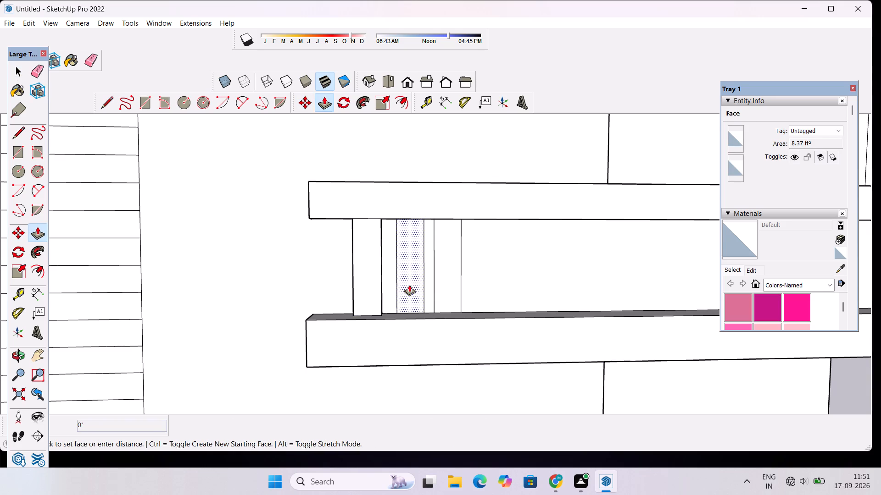
left_click(370, 279)
key("space")
left_click(458, 276)
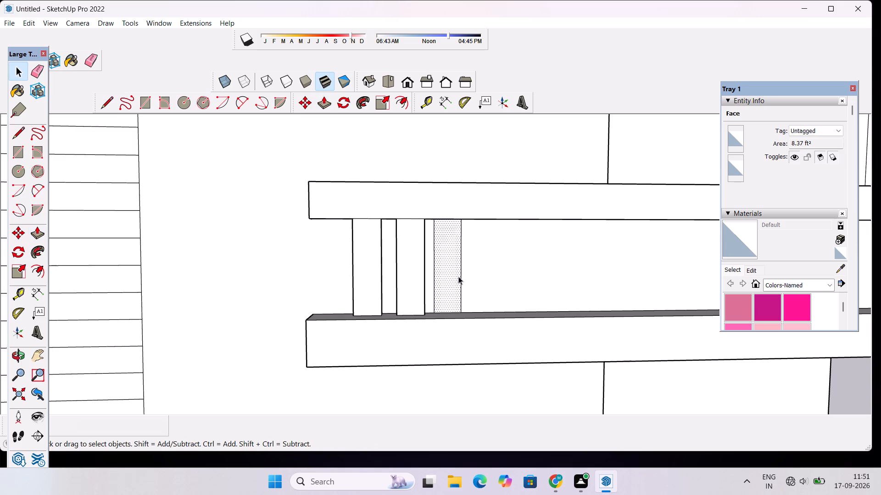
key("p")
left_click(458, 276)
left_click(410, 281)
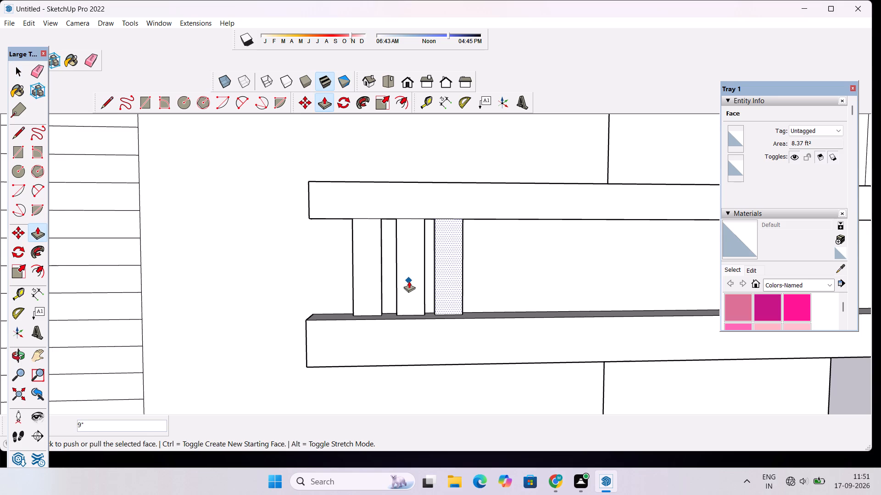
key("space")
Examine the whole facade from several angles, from the blocks between the ledges up to the parapet and slatted wall.
type("o")
scroll(381, 265, "down", 4)
left_click_drag(450, 264, 287, 296)
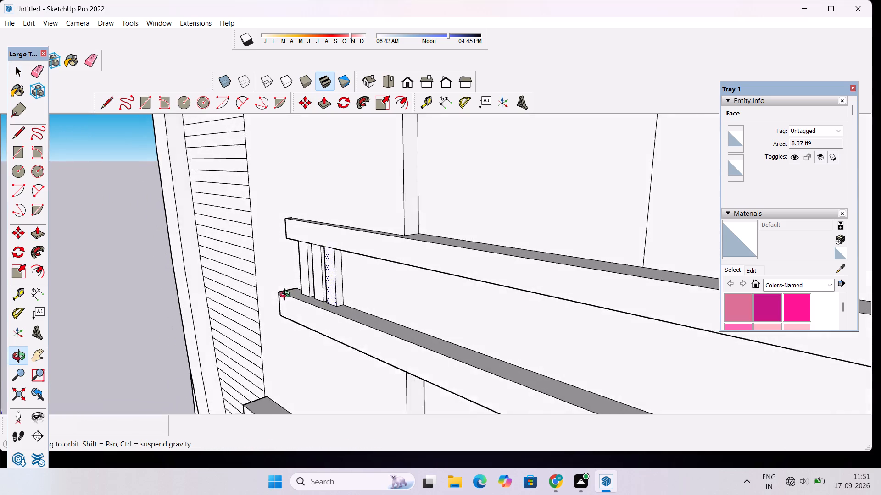
left_click_drag(287, 296, 280, 298)
scroll(346, 264, "down", 17)
left_click_drag(345, 293, 494, 264)
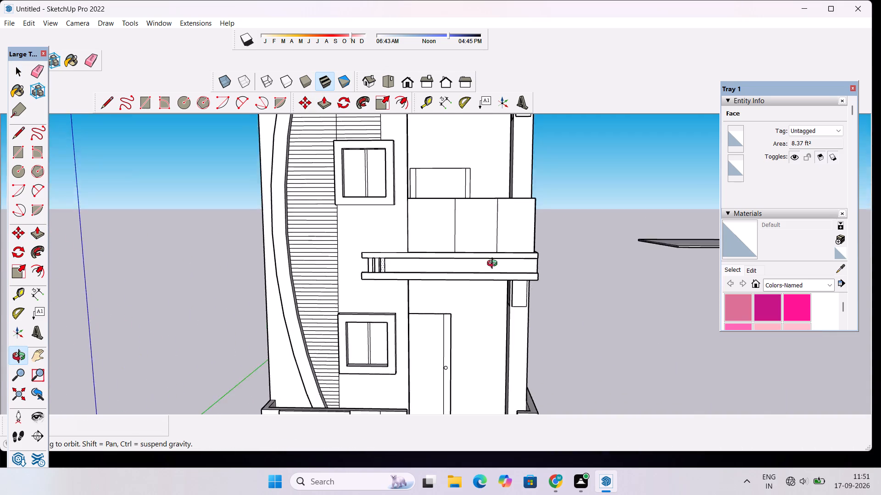
left_click_drag(494, 264, 491, 260)
scroll(470, 252, "down", 9)
left_click_drag(445, 288, 451, 222)
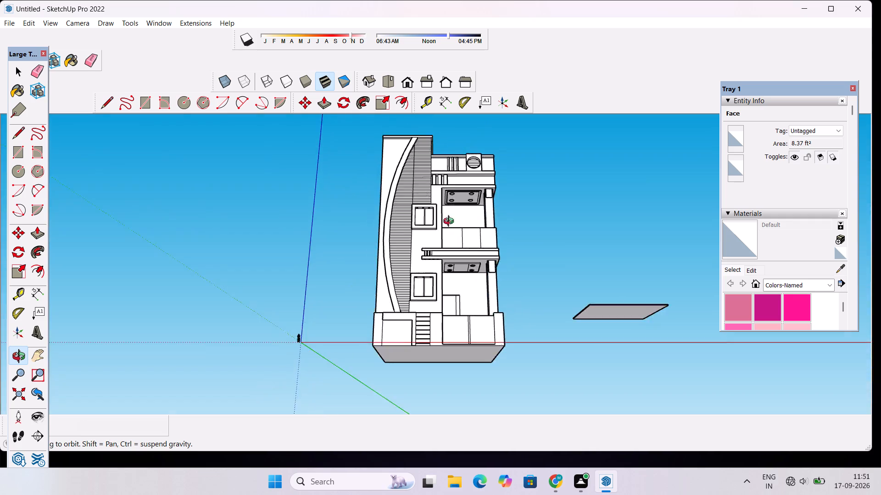
left_click_drag(451, 222, 530, 383)
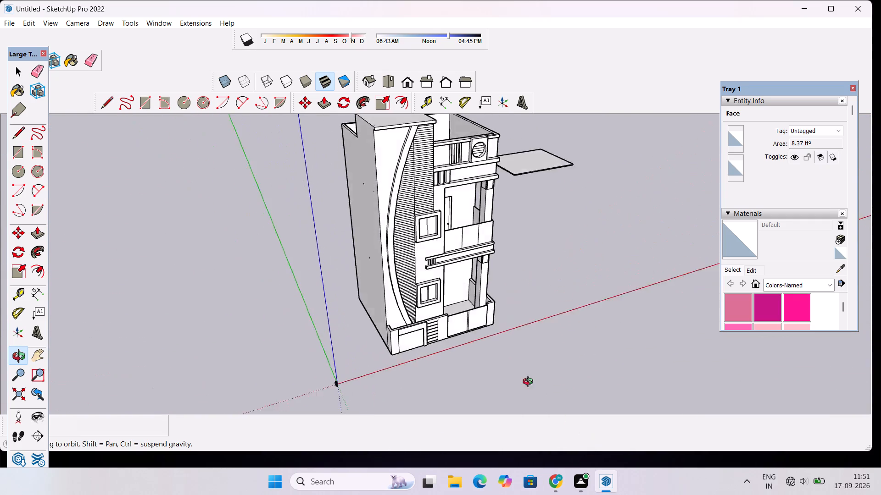
left_click_drag(530, 383, 542, 449)
scroll(474, 338, "down", 6)
left_click_drag(475, 357, 416, 244)
scroll(421, 237, "up", 4)
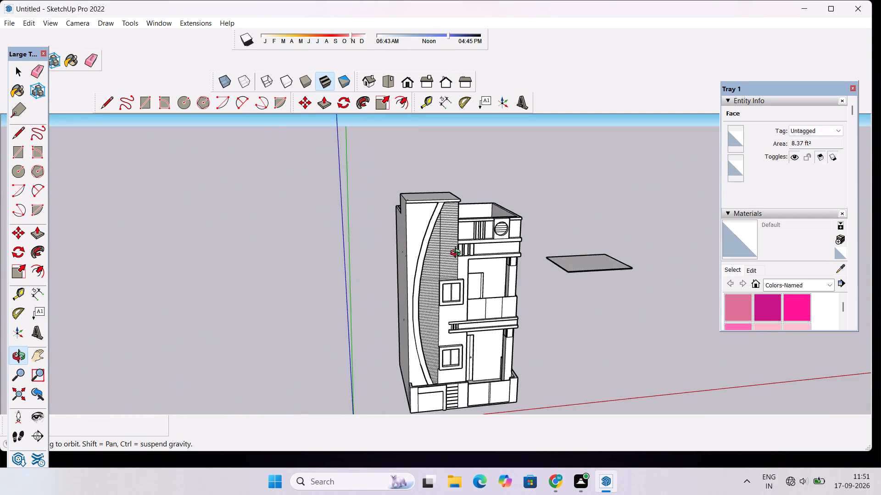
left_click_drag(483, 260, 408, 255, "shift")
scroll(386, 266, "up", 4)
left_click_drag(385, 262, 384, 317, "shift")
scroll(379, 276, "up", 10)
left_click_drag(348, 264, 348, 308)
left_click_drag(386, 289, 308, 293)
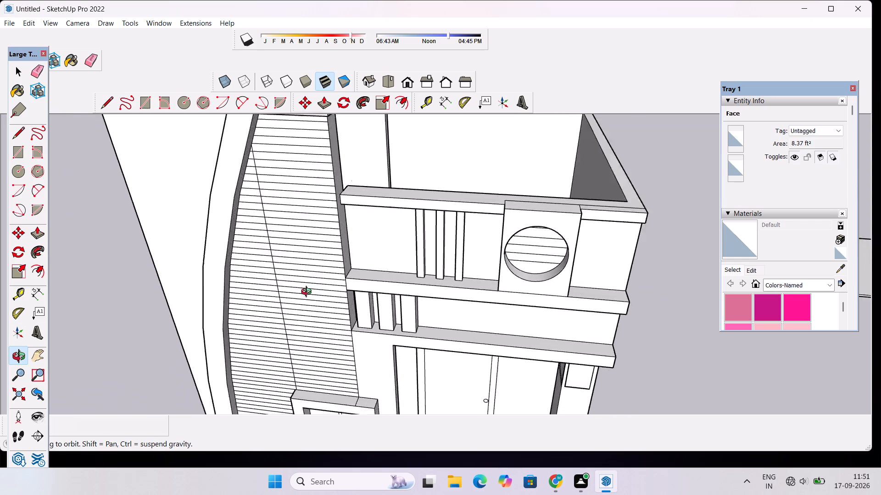
left_click_drag(308, 293, 403, 283)
scroll(358, 251, "down", 4)
scroll(334, 171, "up", 3)
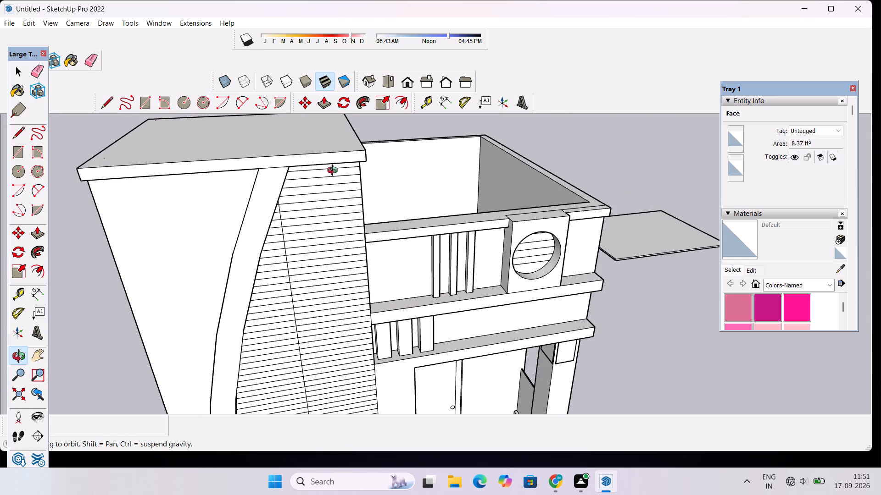
left_click_drag(344, 241, 339, 198)
left_click_drag(339, 197, 351, 269, "shift")
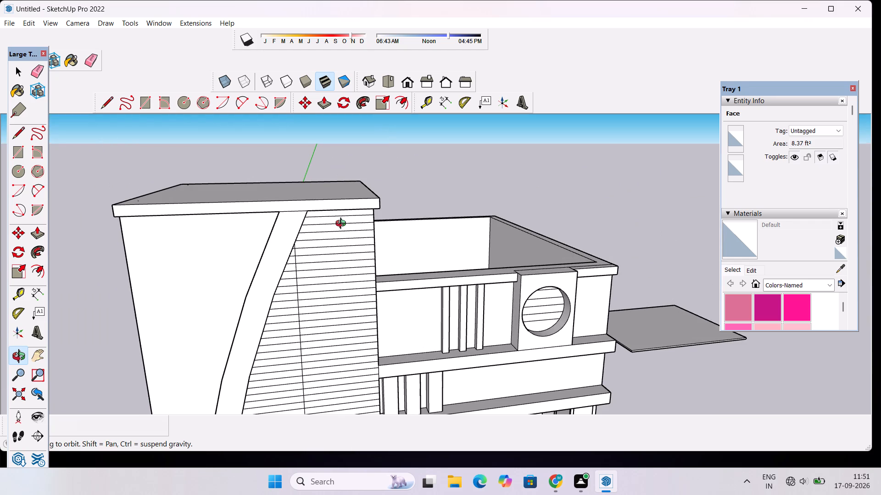
scroll(345, 222, "down", 7)
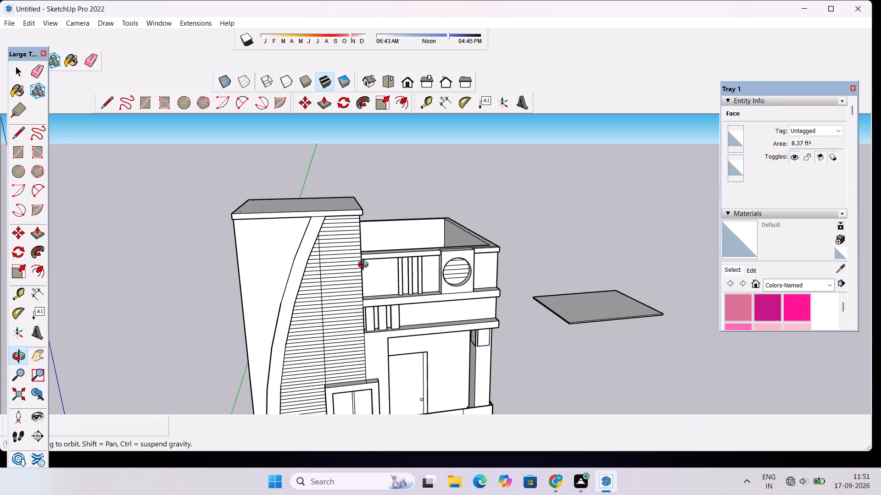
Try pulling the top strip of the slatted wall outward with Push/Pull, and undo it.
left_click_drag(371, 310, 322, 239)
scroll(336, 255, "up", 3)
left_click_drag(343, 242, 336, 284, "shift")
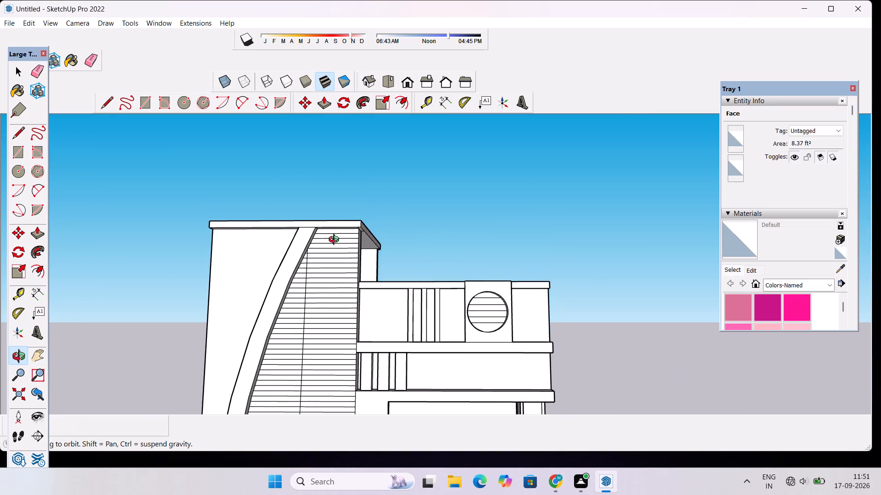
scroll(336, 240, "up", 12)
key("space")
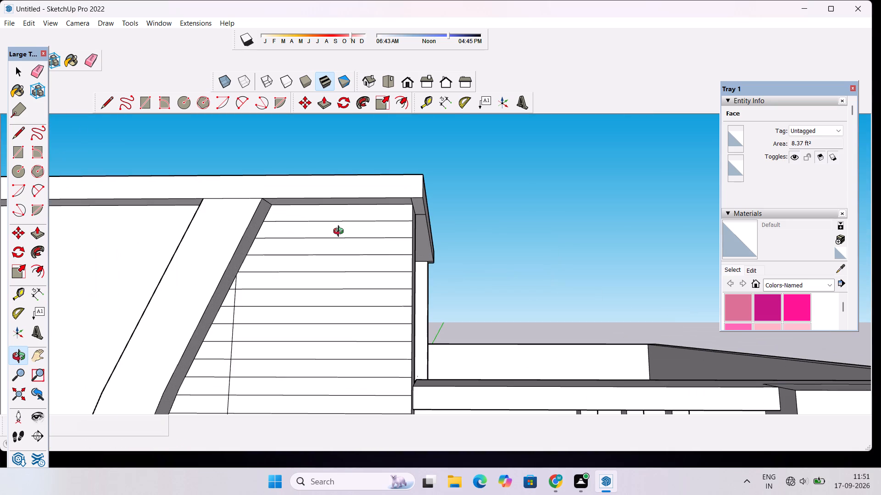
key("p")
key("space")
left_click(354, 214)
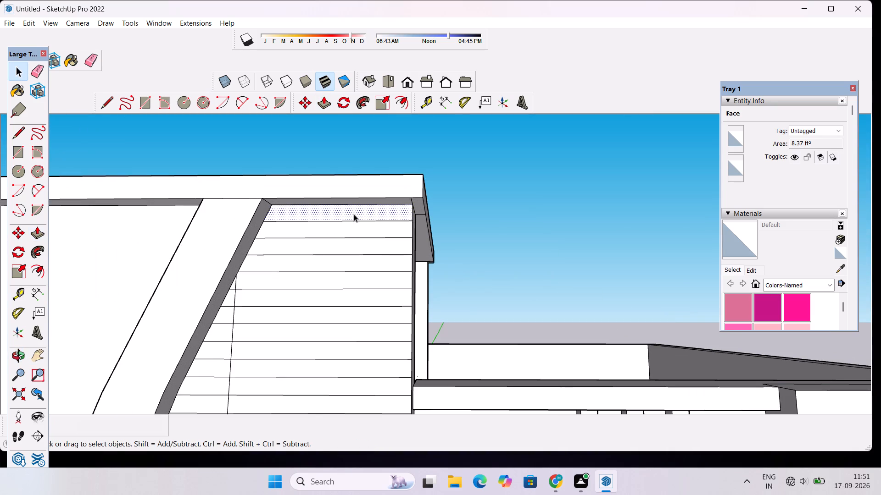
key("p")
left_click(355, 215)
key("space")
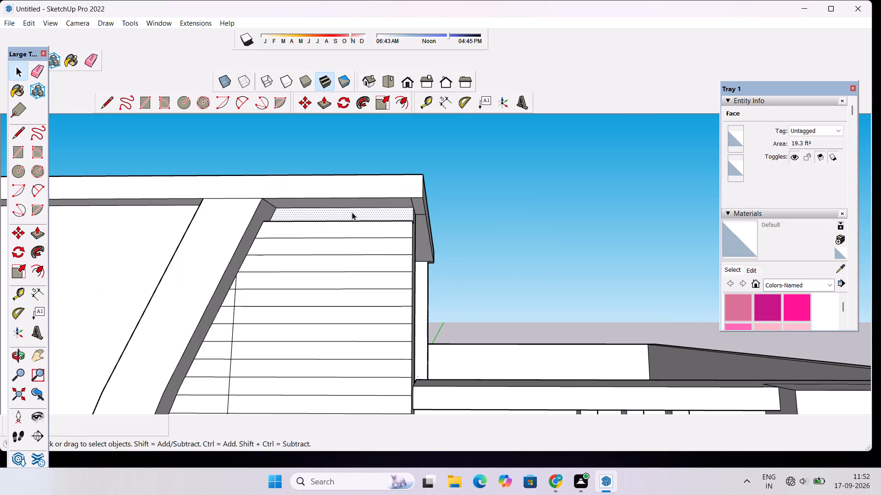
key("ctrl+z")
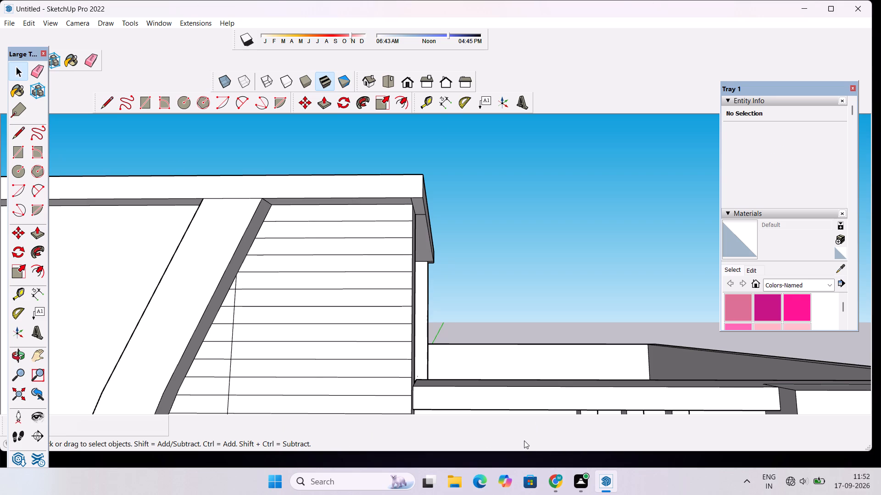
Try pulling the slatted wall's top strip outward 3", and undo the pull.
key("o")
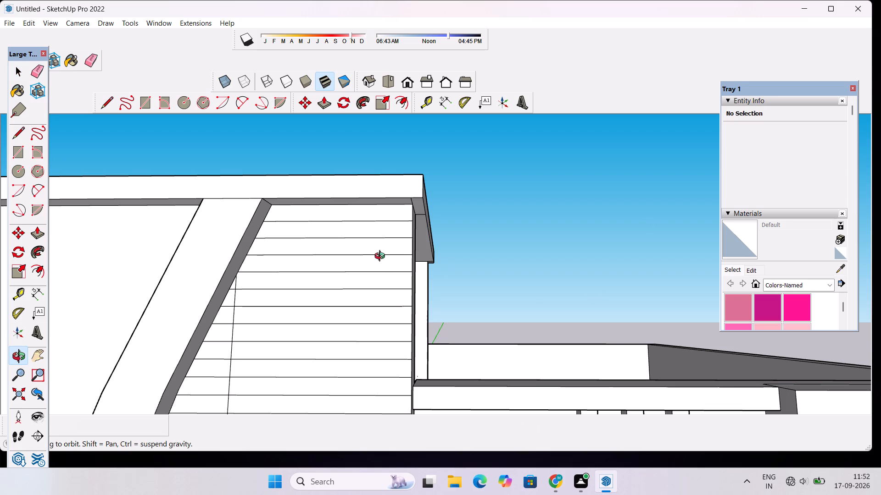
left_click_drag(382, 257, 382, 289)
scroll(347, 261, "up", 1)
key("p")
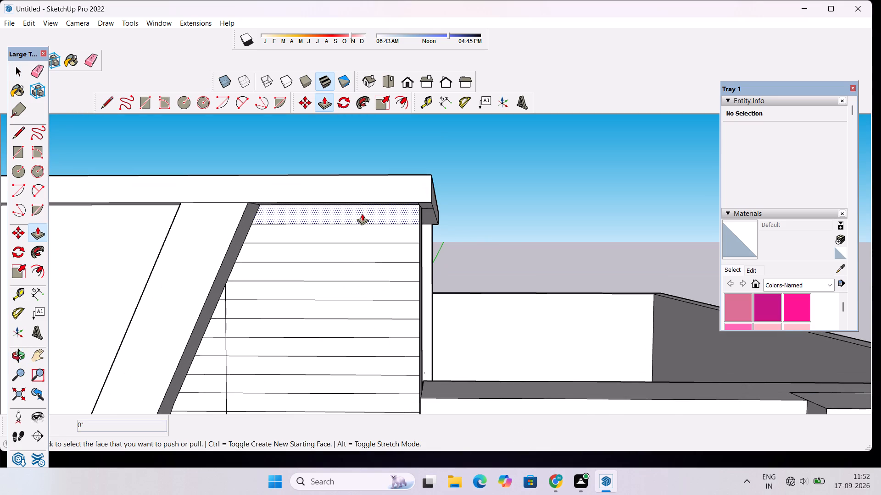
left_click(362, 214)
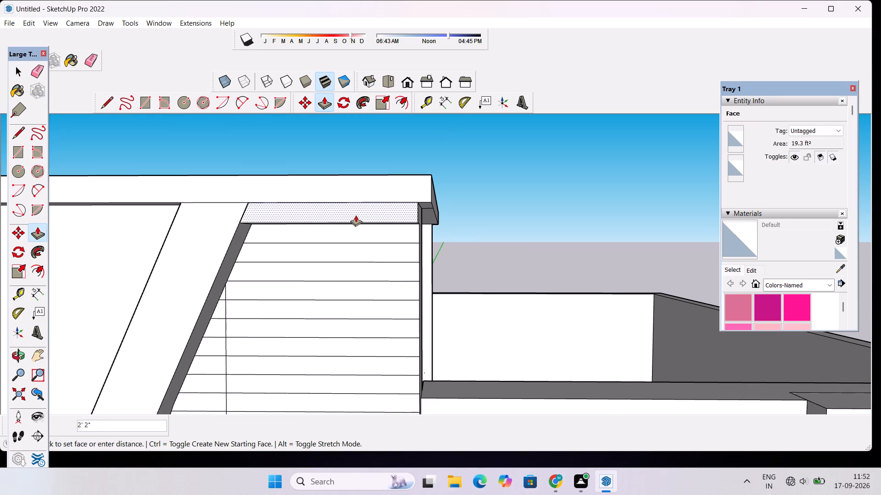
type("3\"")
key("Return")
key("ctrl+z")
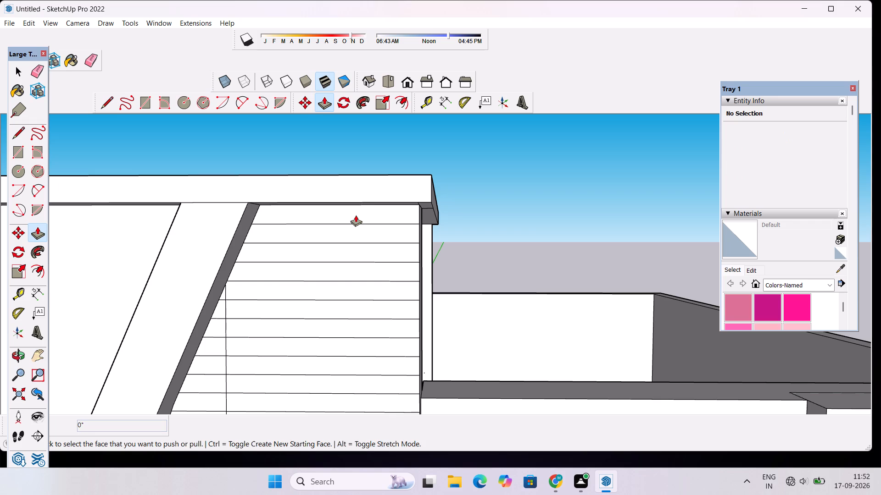
Pull the top four strips of the slatted wall outward 1' 6" with Push/Pull.
left_click(355, 215)
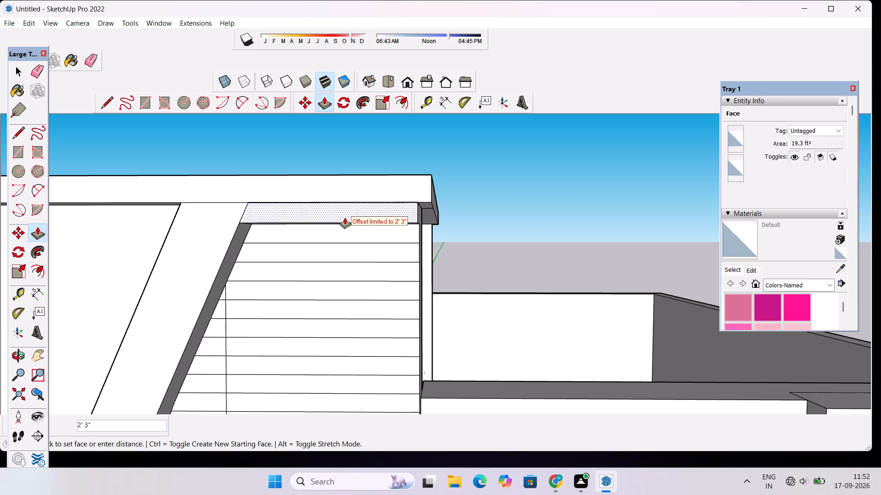
type("1.5'")
key("Return")
left_click(355, 234)
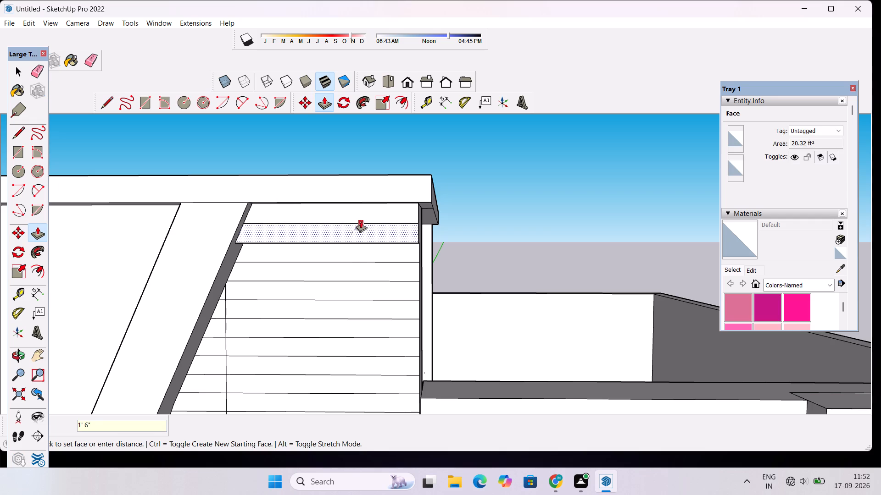
left_click(364, 214)
left_click(363, 252)
left_click(365, 235)
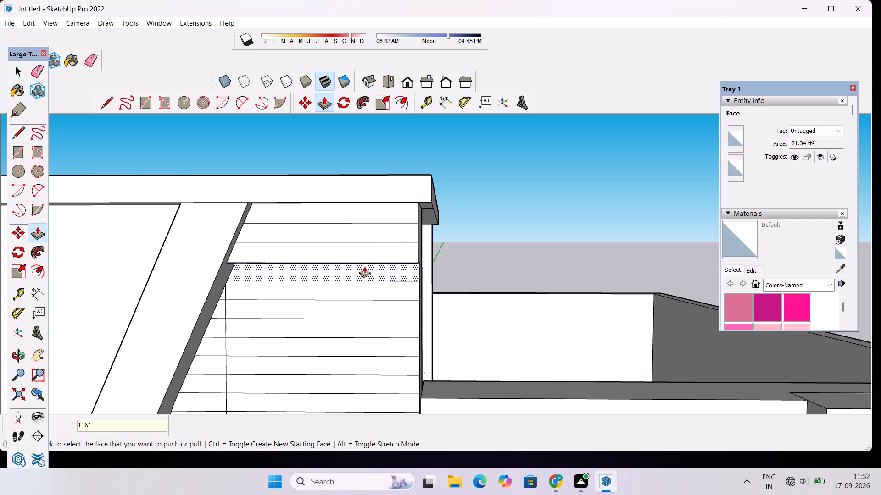
left_click(364, 268)
left_click(367, 248)
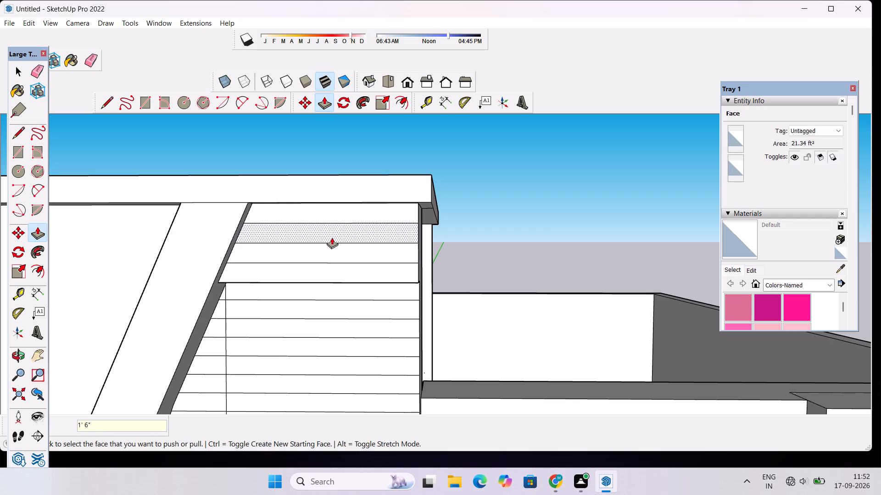
Pull the main parts of the fifth, sixth and seventh strips, on the ledge side of the vertical line, outward 1' 6".
scroll(332, 237, "down", 6)
scroll(330, 314, "up", 3)
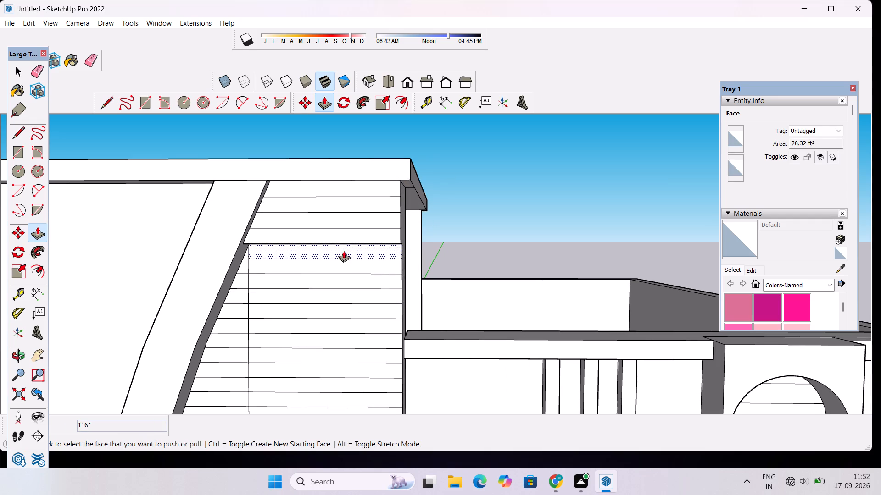
left_click(344, 251)
left_click(344, 236)
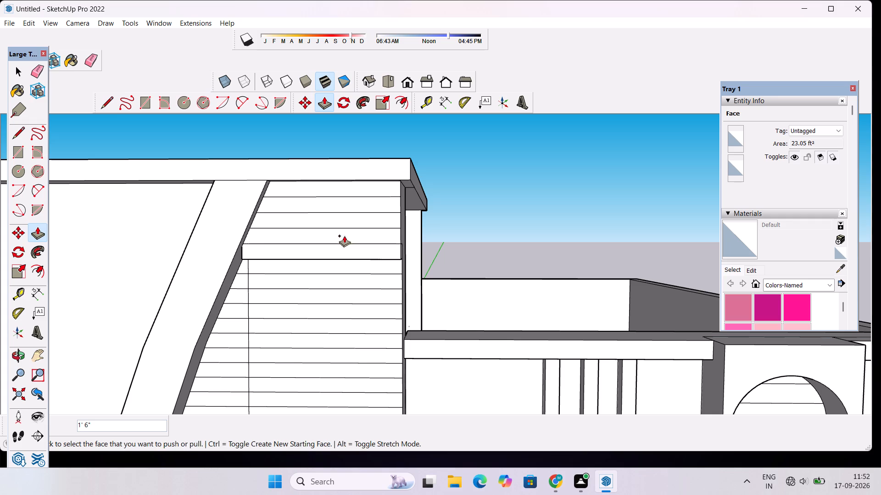
left_click(346, 269)
left_click(346, 254)
left_click(349, 280)
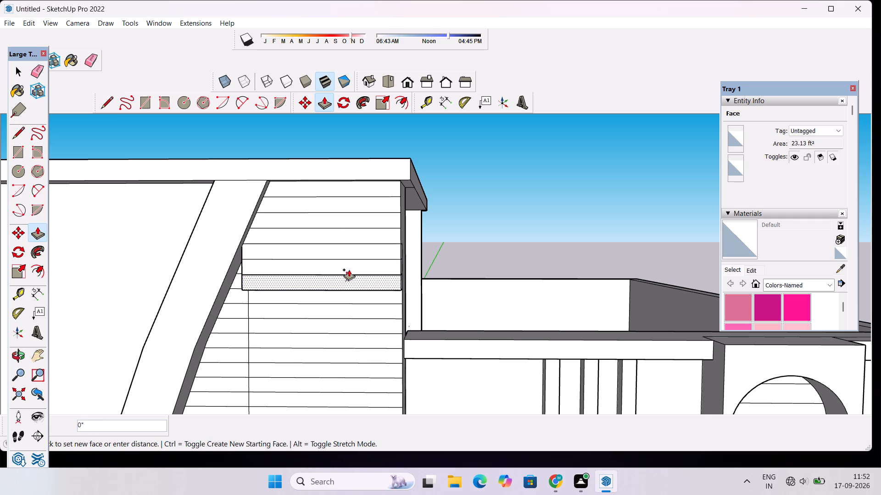
left_click(349, 268)
Pull the small end pieces of the fifth to seventh strips, beside the curved band, out level with the 1' 6" strips.
scroll(349, 257, "down", 3)
scroll(272, 283, "up", 6)
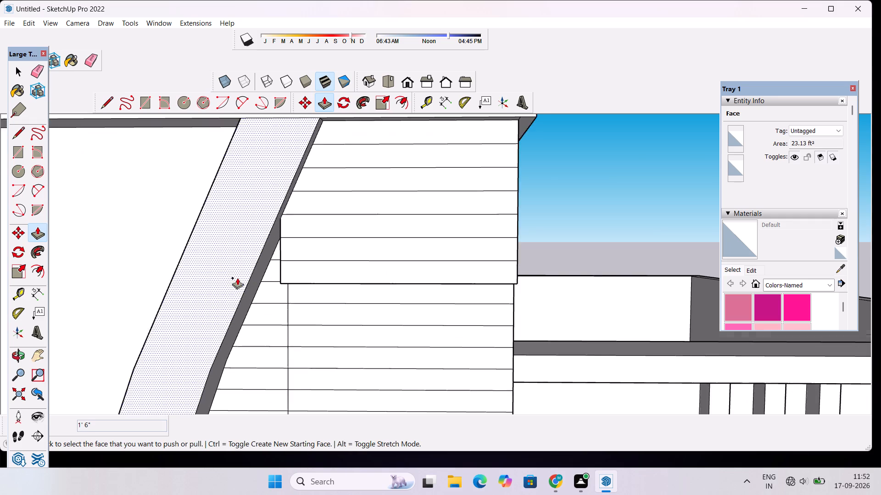
scroll(237, 278, "up", 9)
left_click(312, 235)
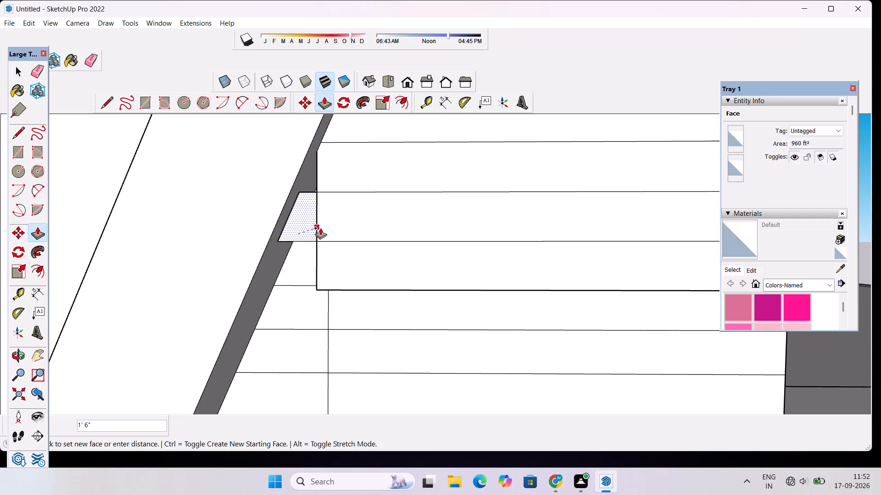
left_click(332, 222)
left_click(315, 261)
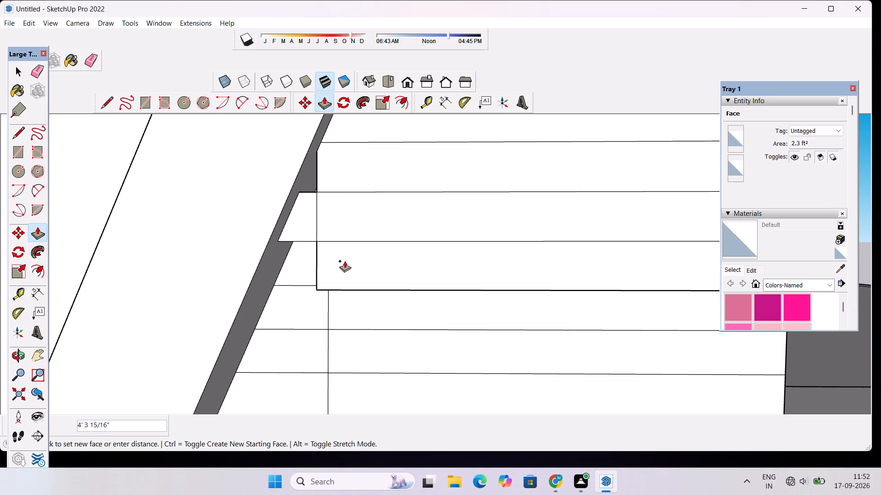
left_click(354, 261)
scroll(316, 192, "up", 15)
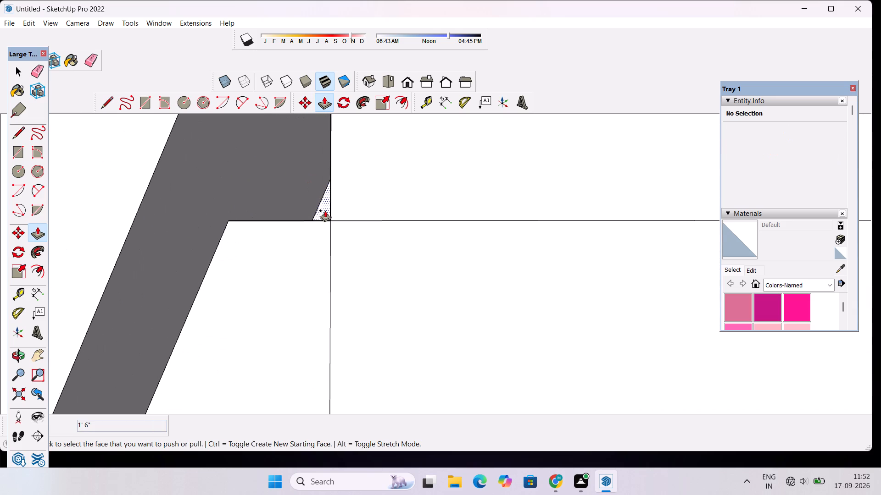
left_click(325, 210)
left_click(348, 197)
Pull both parts of the slatted wall's eighth and ninth strips from the top outward 1' 6", level with those above.
scroll(345, 188, "down", 20)
scroll(345, 188, "down", 1)
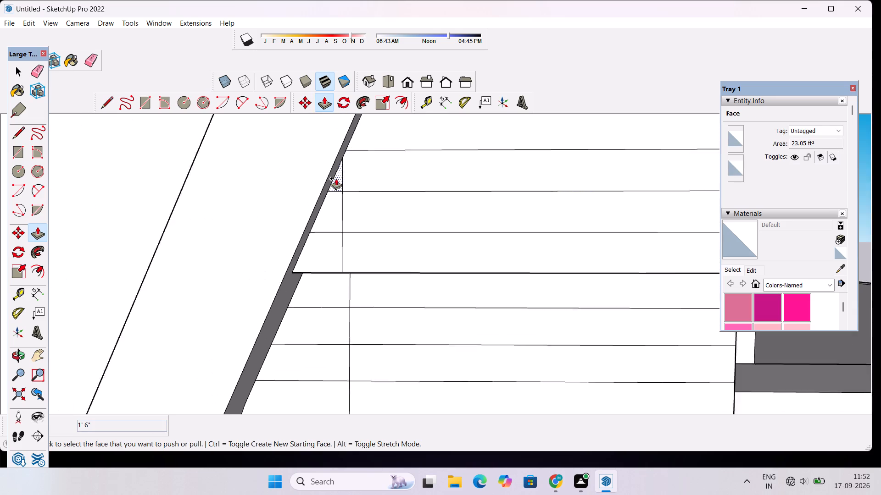
scroll(336, 178, "down", 10)
scroll(335, 251, "up", 2)
left_click(336, 222)
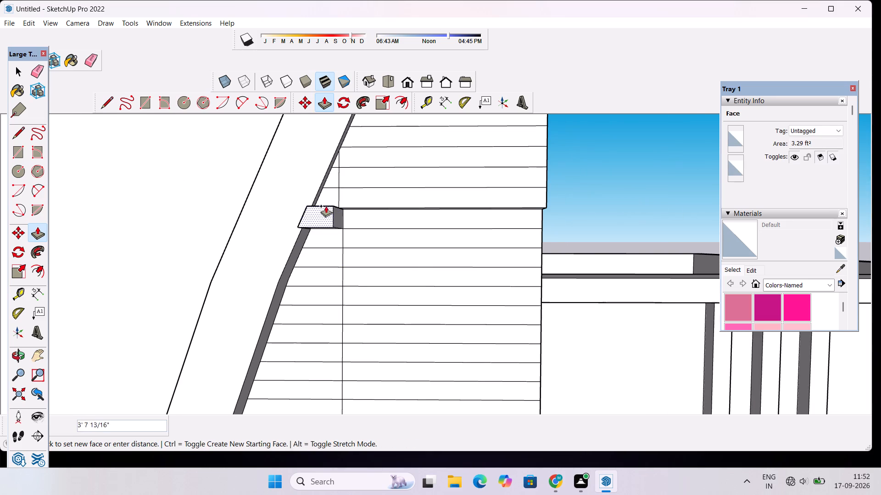
left_click(333, 192)
left_click(356, 220)
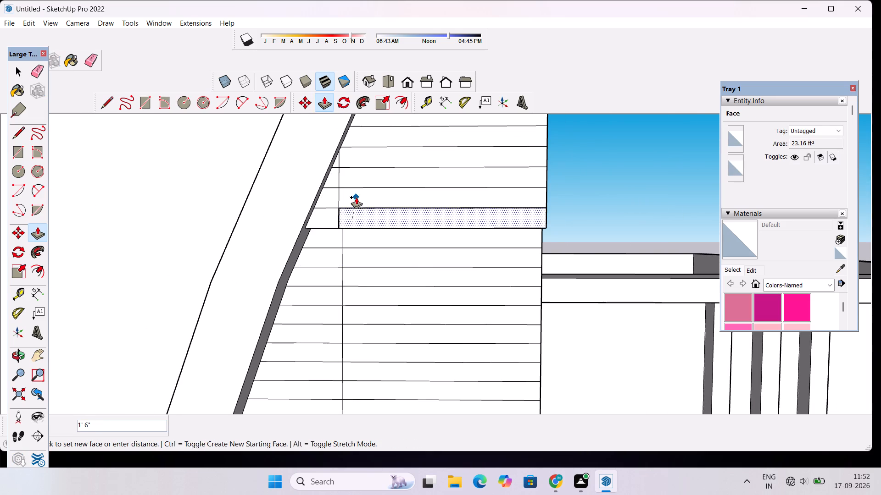
left_click(356, 197)
left_click(329, 239)
left_click(335, 216)
left_click(355, 241)
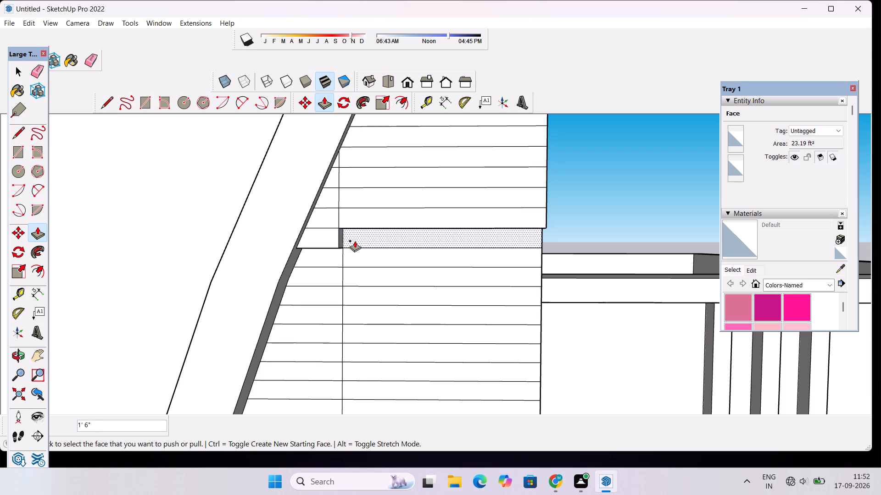
left_click(354, 221)
Pull the end pieces and main parts of the tenth and eleventh strips outward 1' 6" with Push/Pull.
scroll(335, 198, "down", 4)
scroll(337, 253, "up", 3)
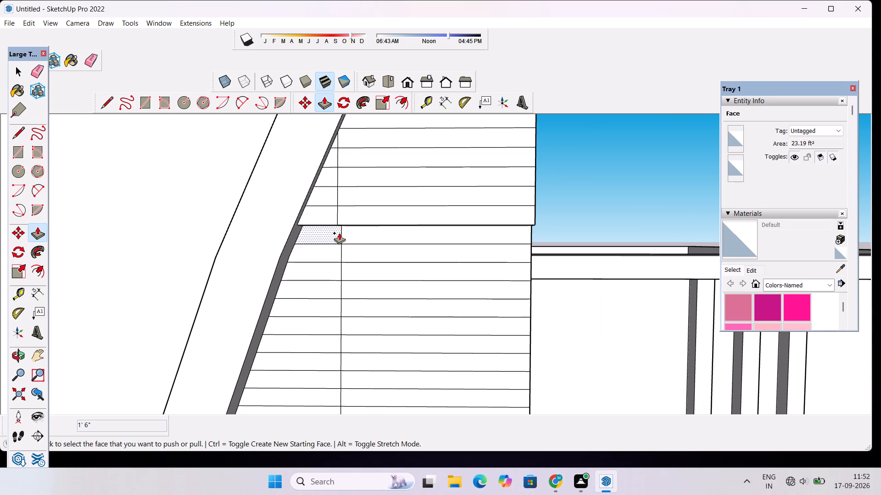
left_click(339, 233)
left_click(333, 214)
left_click(346, 230)
left_click(347, 209)
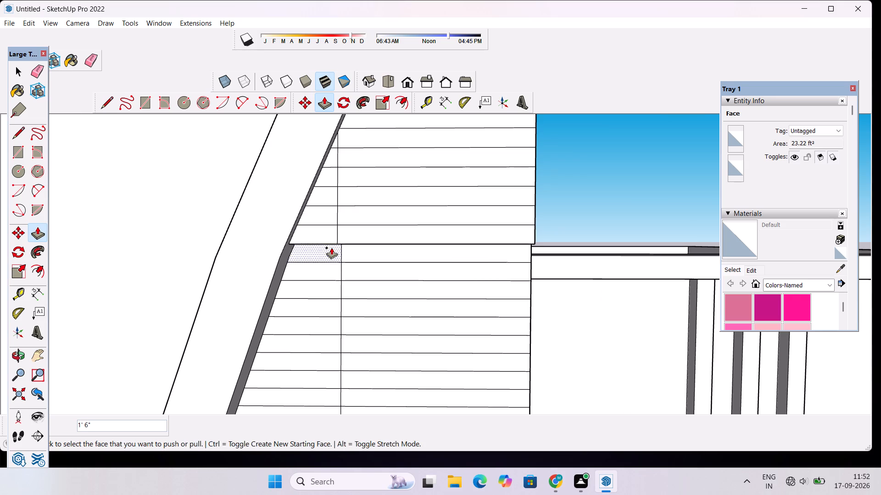
left_click(331, 248)
left_click(327, 227)
scroll(327, 223, "down", 3)
scroll(339, 265, "up", 1)
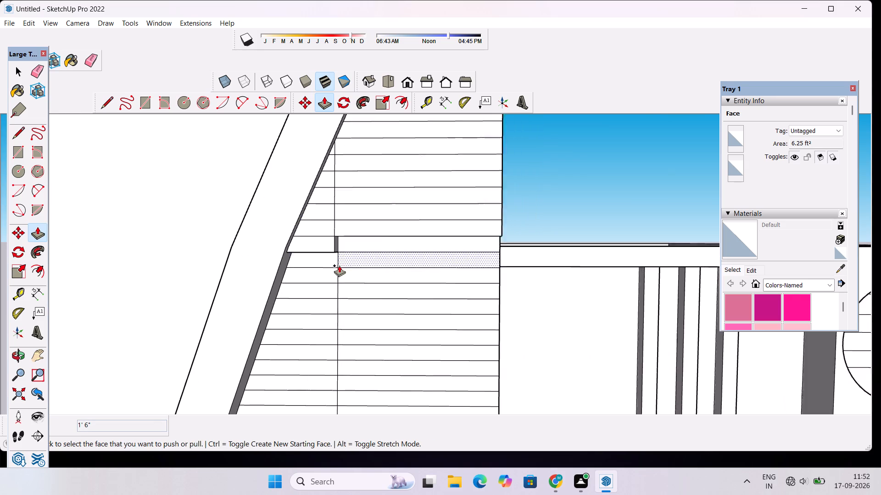
scroll(339, 265, "up", 1)
left_click(368, 236)
left_click(369, 227)
Pull both parts of the twelfth and thirteenth strips outward 1' 6", flush with the strips above.
scroll(349, 220, "down", 6)
scroll(340, 267, "up", 4)
left_click(337, 230)
left_click(348, 218)
left_click(353, 229)
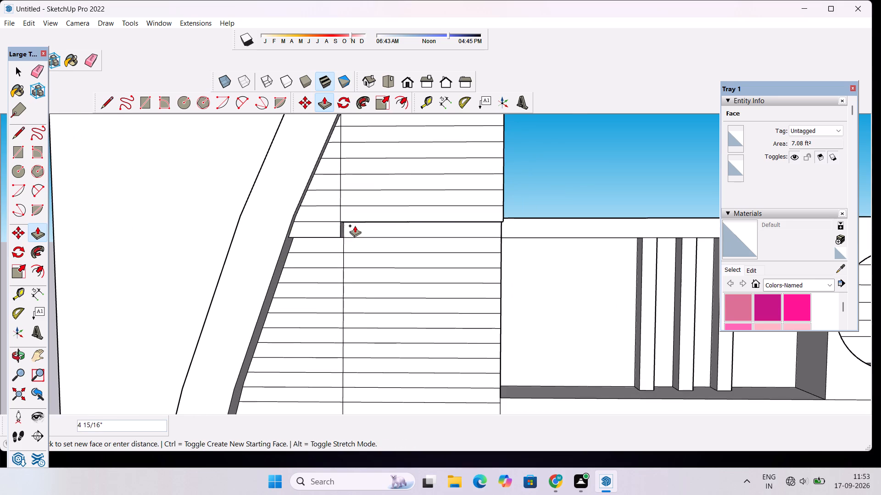
left_click(359, 216)
left_click(334, 247)
left_click(330, 229)
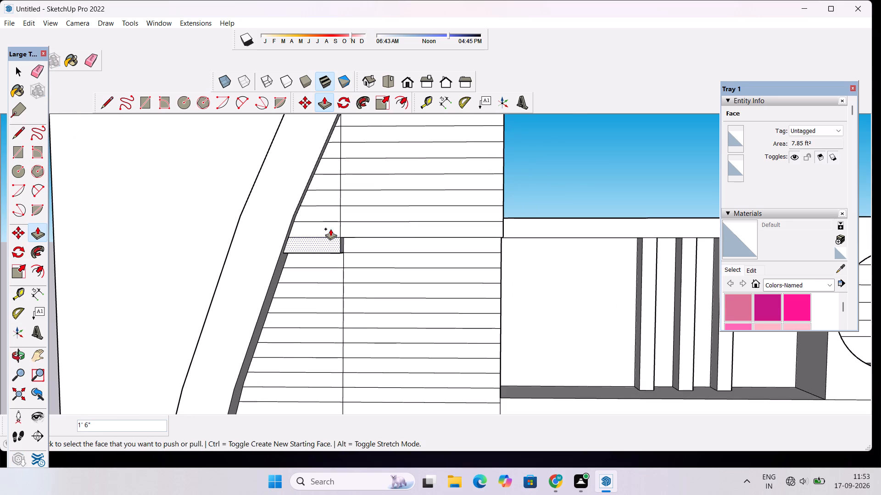
left_click(424, 245)
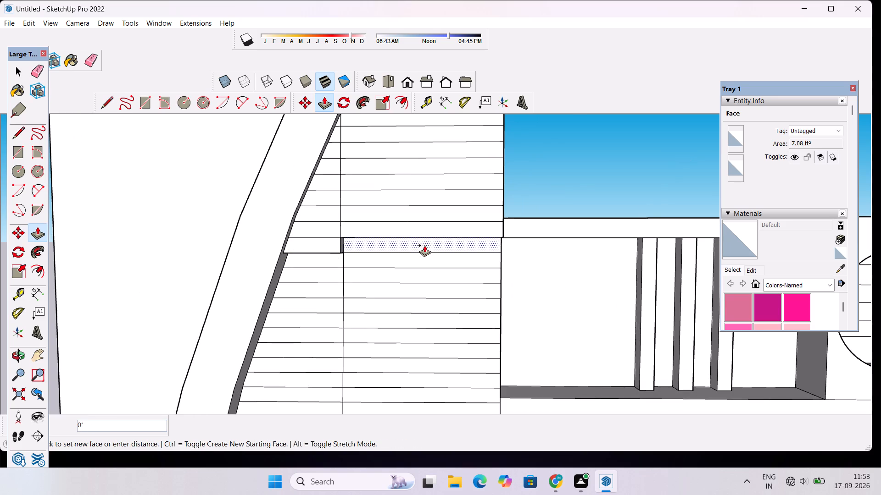
left_click(434, 230)
Pull the fourteenth strip's end piece beside the curved band and its main part outward 1' 6".
left_click(333, 261)
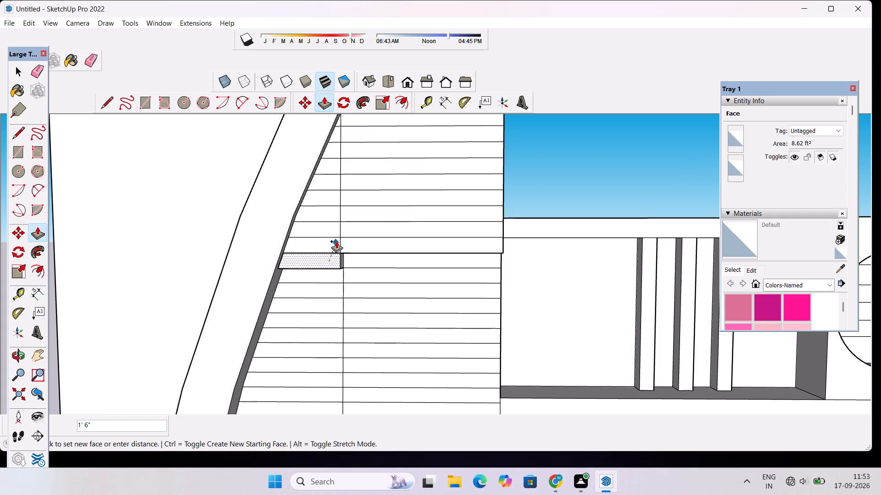
left_click(337, 238)
left_click(369, 261)
left_click(393, 235)
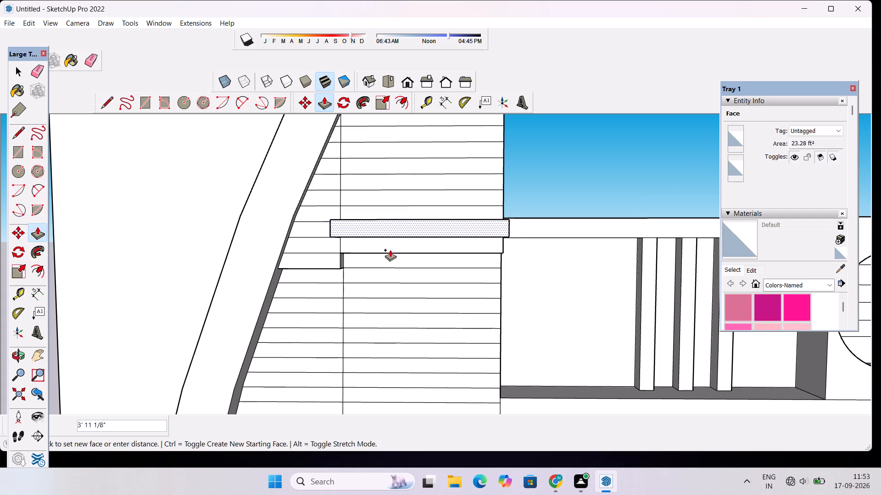
key("space")
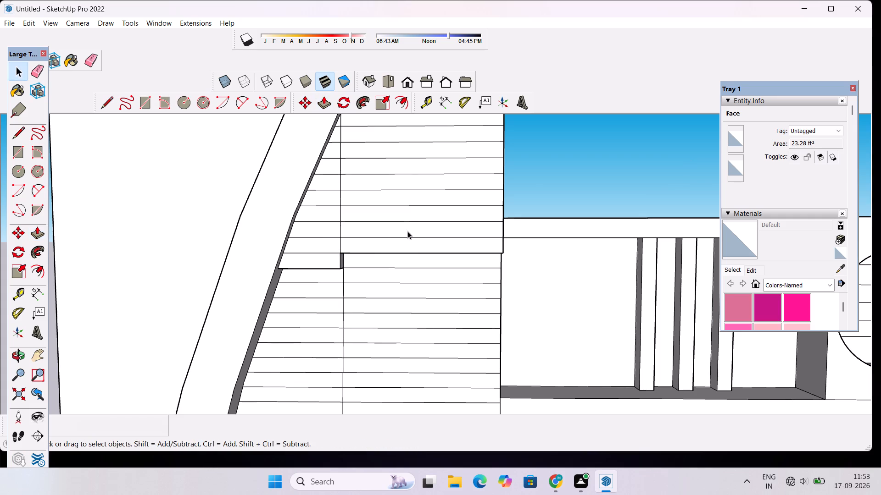
type("p")
left_click(407, 254)
left_click(384, 243)
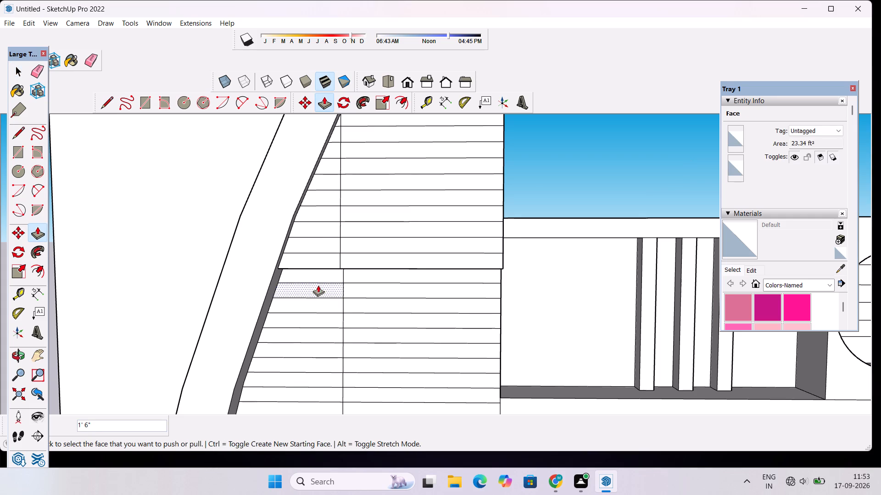
Pull both parts of the fifteenth and sixteenth strips outward 1' 6" on either side of the vertical line.
left_click(322, 275)
left_click(330, 260)
left_click(345, 269)
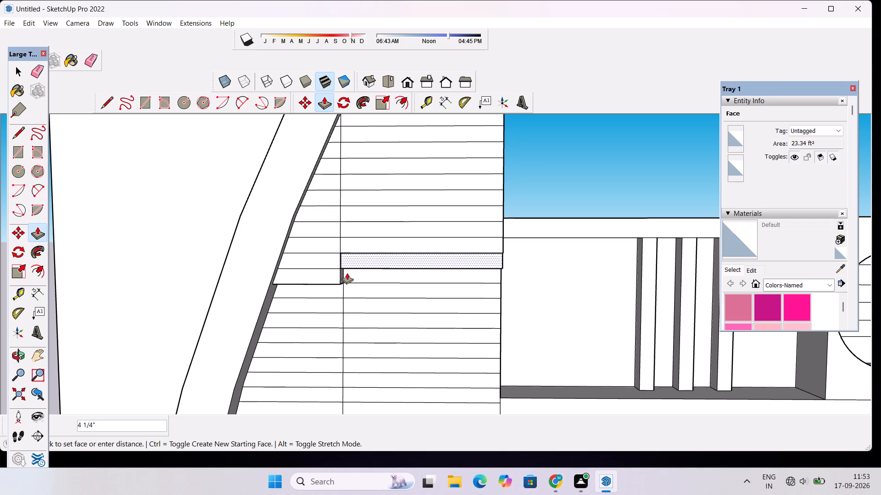
key("space")
type("p")
left_click(350, 274)
left_click(361, 259)
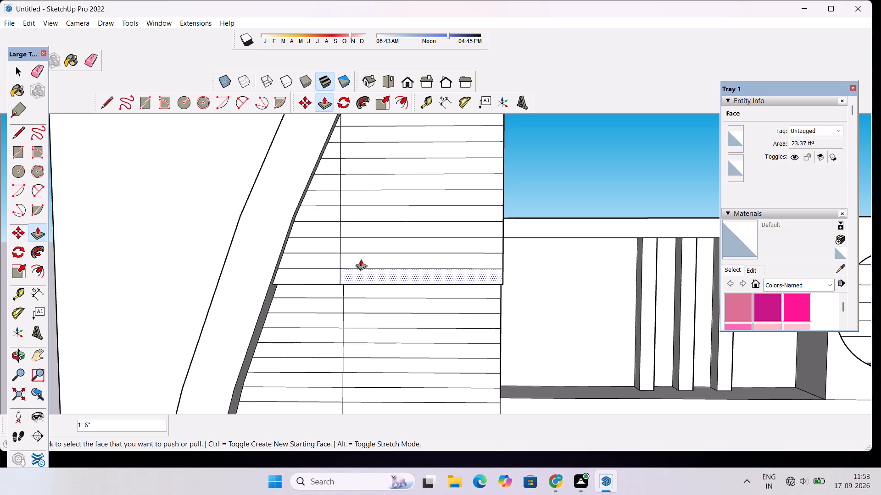
left_click(336, 287)
left_click(332, 275)
left_click(358, 292)
left_click(371, 265)
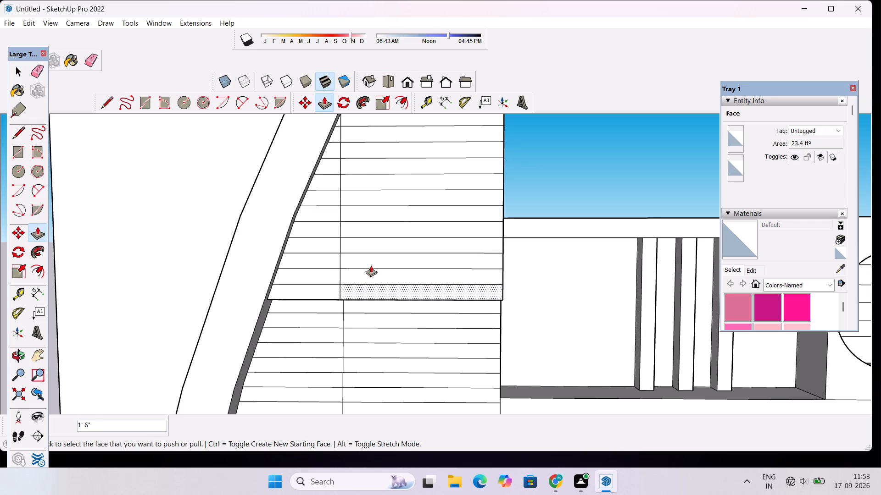
Pull both parts of the seventeenth and eighteenth strips outward 1' 6" to match the strips above.
left_click(332, 303)
left_click(335, 284)
left_click(356, 309)
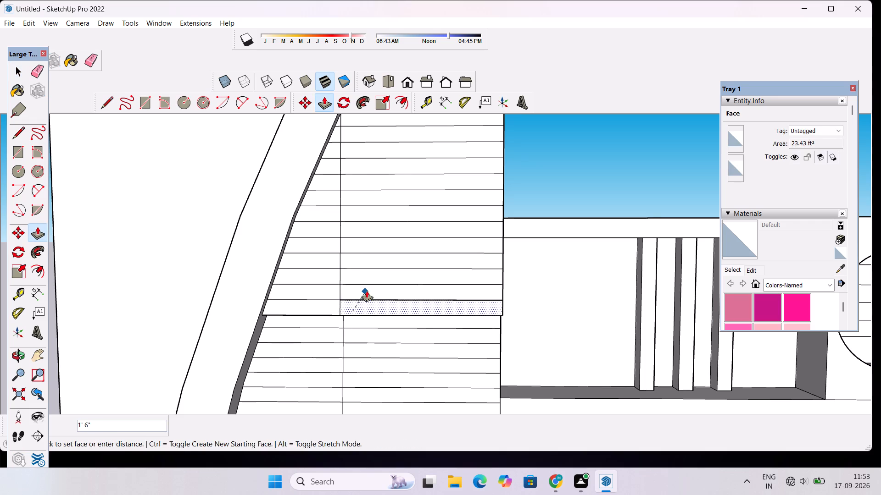
left_click(367, 291)
left_click(335, 319)
left_click(333, 301)
left_click(353, 319)
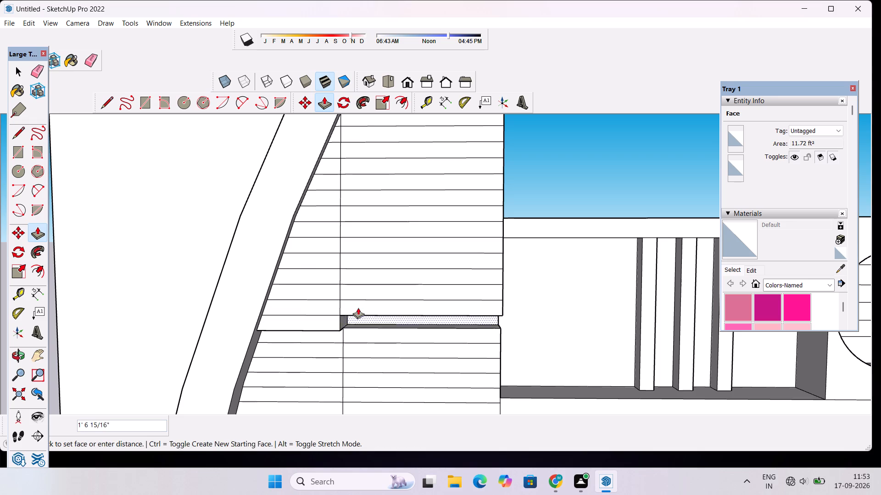
left_click(358, 308)
Pull the nineteenth strip's end piece and main part outward 1' 6", flush with the strips above.
scroll(319, 264, "down", 7)
scroll(357, 305, "down", 3)
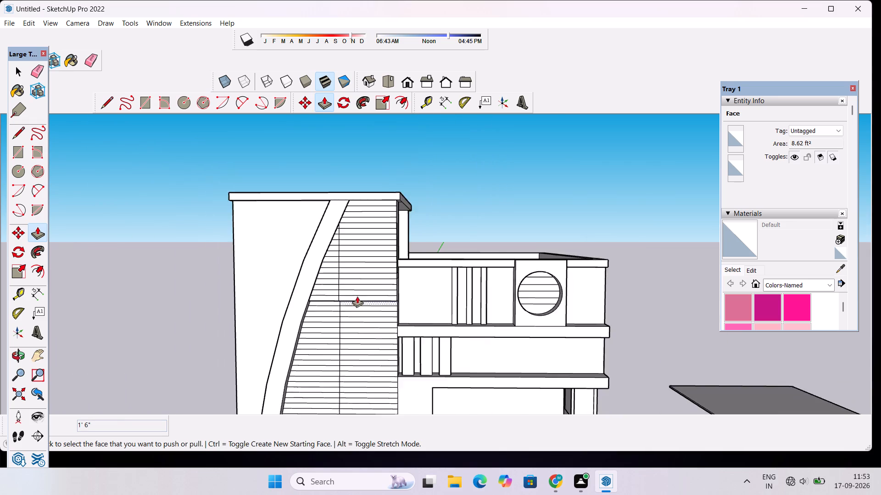
scroll(357, 296, "down", 7)
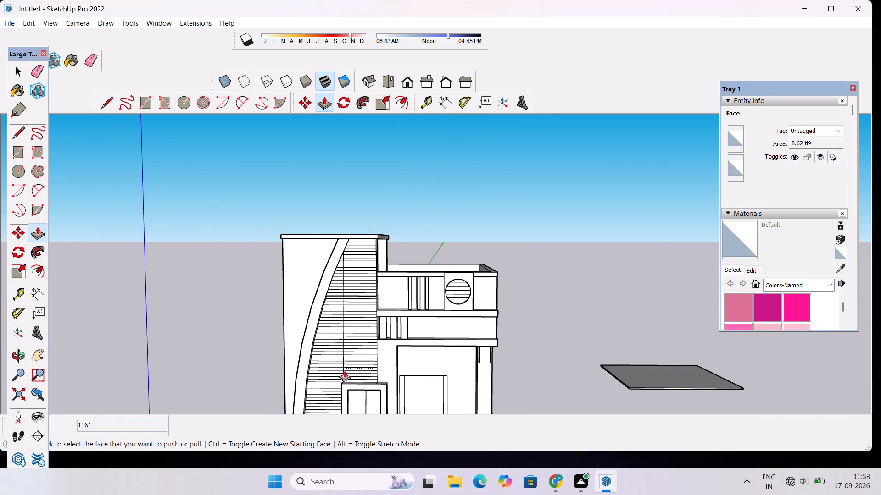
scroll(344, 371, "up", 2)
scroll(354, 326, "down", 5)
scroll(337, 334, "up", 19)
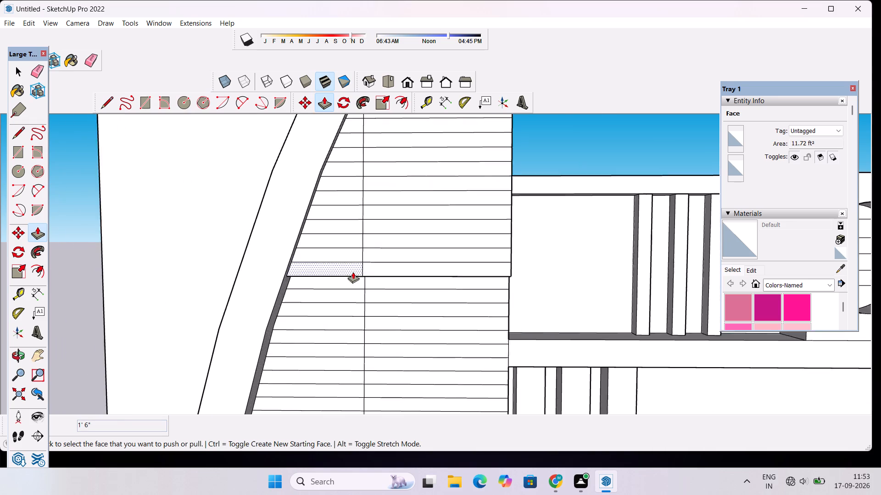
scroll(353, 272, "up", 2)
left_click(354, 285)
left_click(357, 266)
left_click(379, 282)
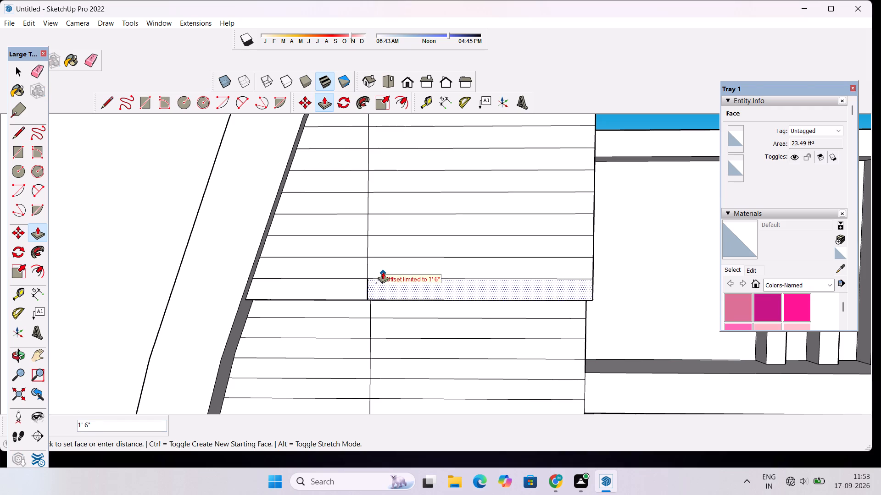
left_click(385, 271)
Pull both parts of the twentieth and twenty-first strips of the slatted wall outward 1' 6".
left_click(362, 310)
left_click(357, 280)
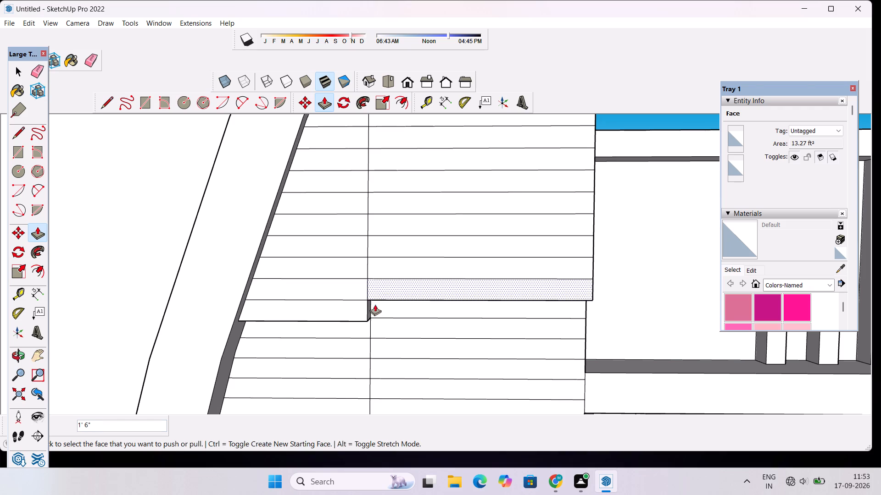
left_click(382, 308)
left_click(389, 287)
scroll(373, 264, "down", 5)
scroll(373, 331, "up", 5)
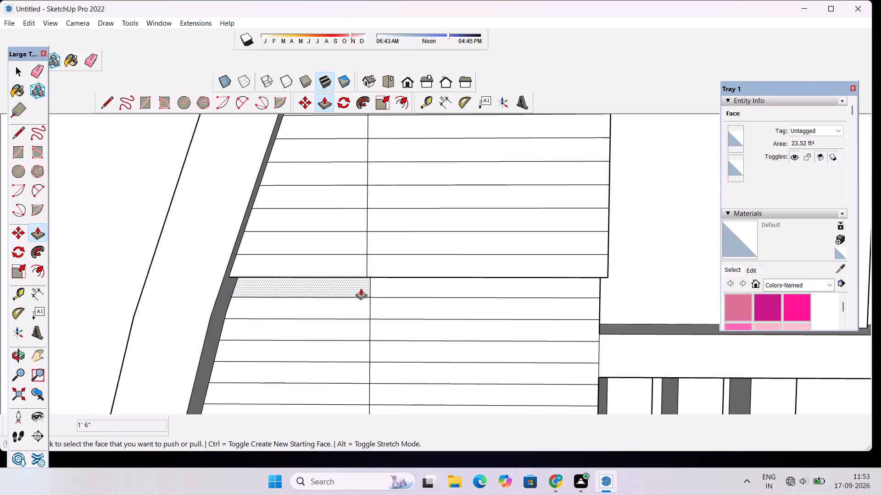
left_click(360, 286)
left_click(359, 270)
left_click(385, 286)
left_click(392, 266)
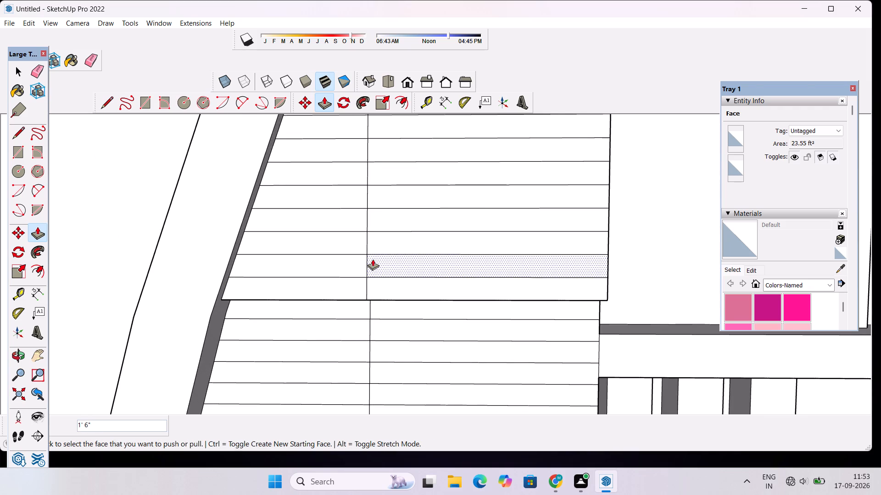
Pull both parts of the twenty-second and twenty-third strips outward 1' 6", level with the strips above.
scroll(373, 259, "down", 5)
scroll(366, 331, "up", 4)
left_click(360, 272)
left_click(357, 250)
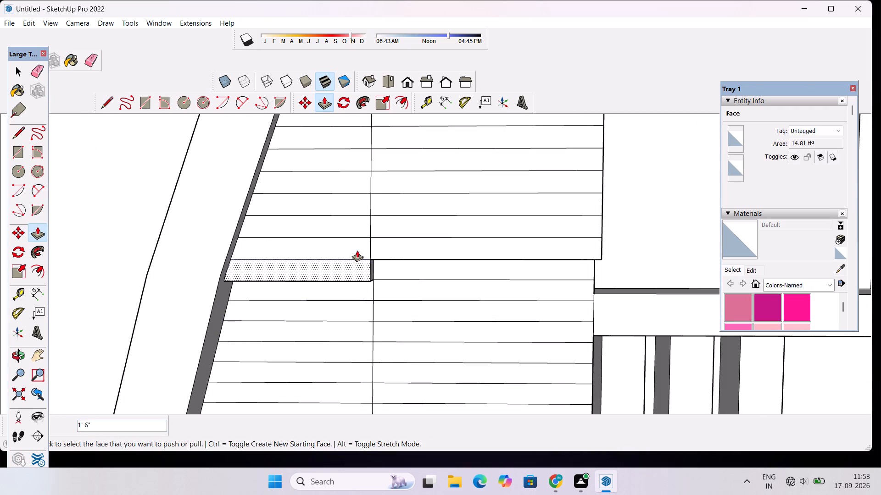
left_click(381, 265)
left_click(389, 249)
left_click(366, 286)
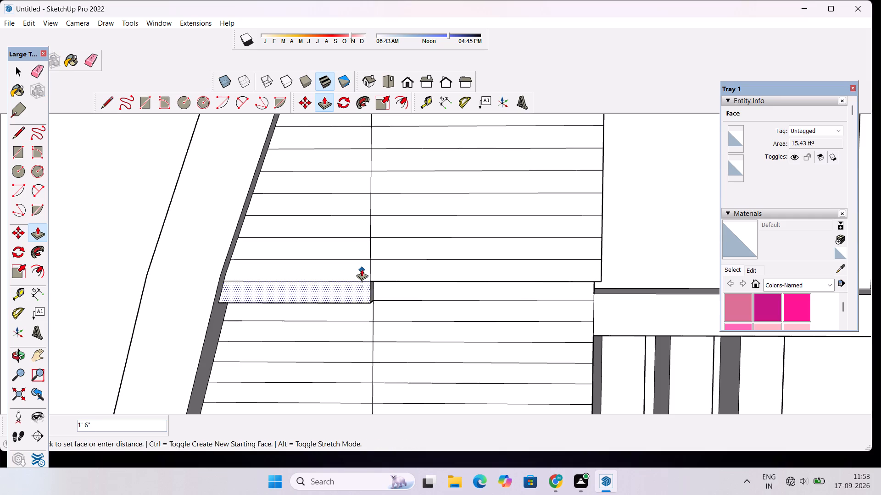
left_click(362, 269)
left_click(378, 288)
left_click(383, 274)
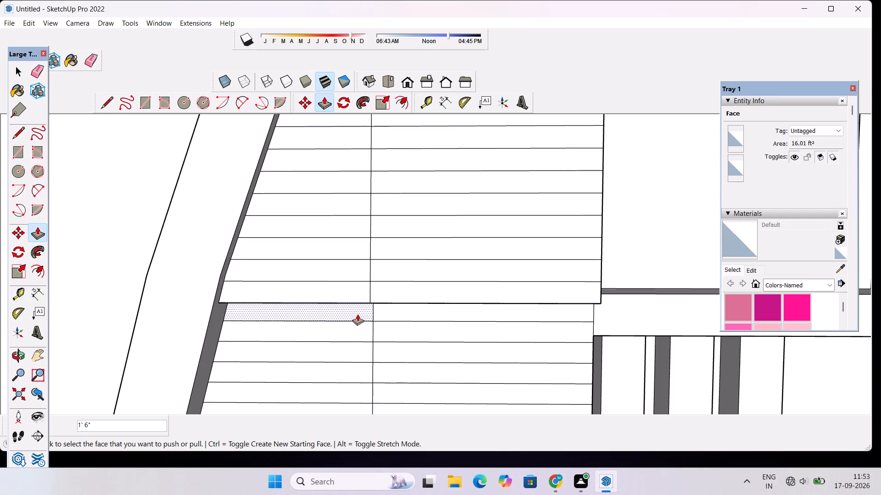
Pull both parts of the twenty-fourth and twenty-fifth strips outward 1' 6" with Push/Pull.
left_click(357, 314)
left_click(354, 291)
left_click(382, 305)
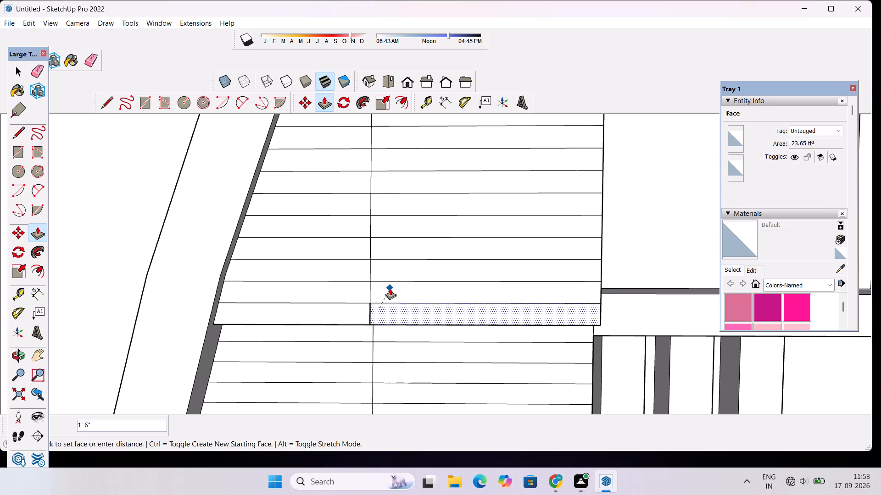
left_click(390, 288)
left_click(363, 323)
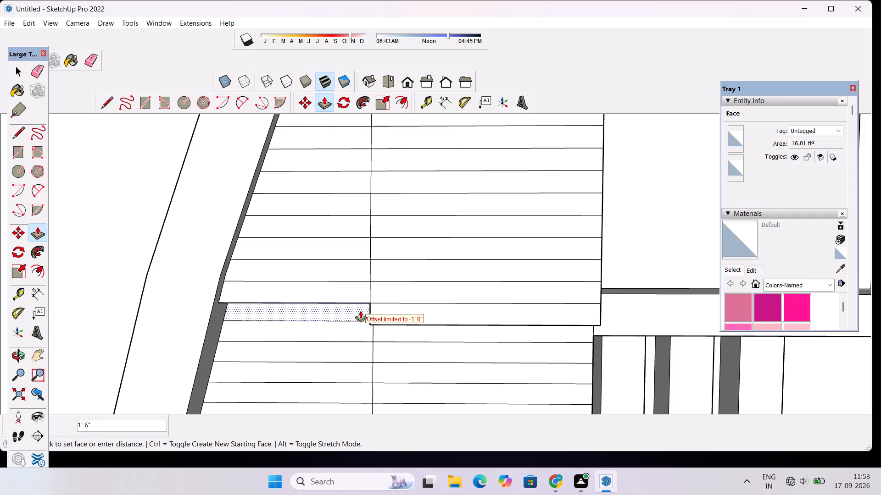
key("space")
type("p")
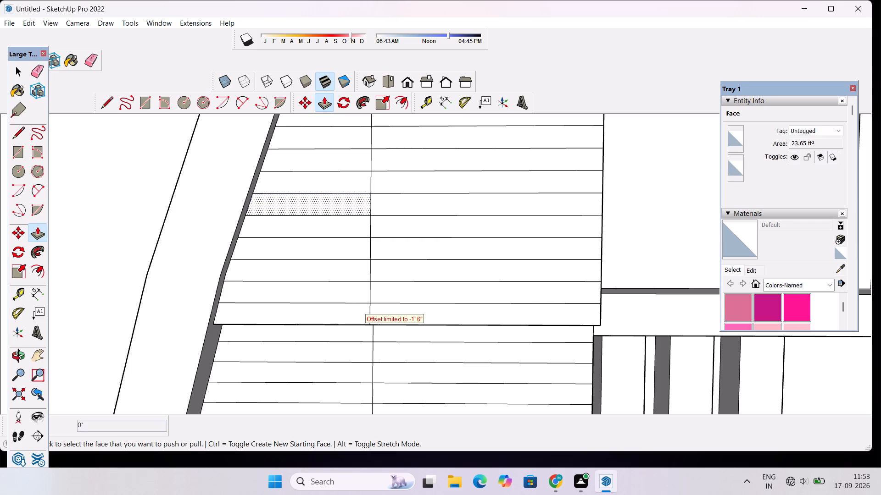
scroll(334, 231, "down", 6)
scroll(335, 296, "up", 4)
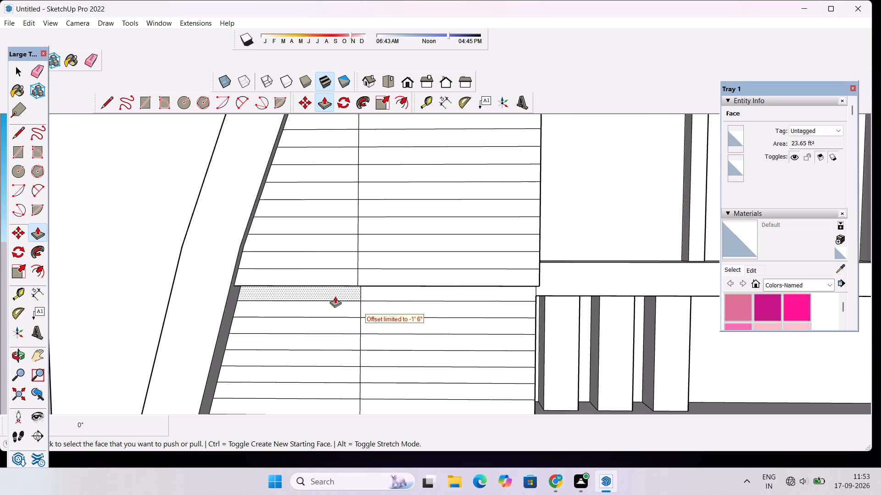
left_click(335, 296)
left_click(350, 270)
left_click(415, 294)
left_click(419, 272)
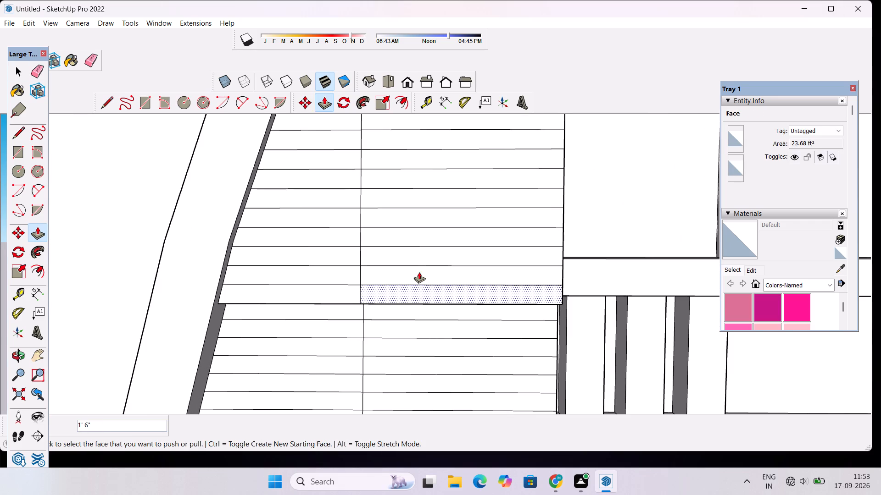
Examine the pulled-out strips of the slatted wall against the curved band, ledges and whole facade from several angles.
key("o")
left_click_drag(524, 275, 360, 286)
scroll(369, 286, "down", 6)
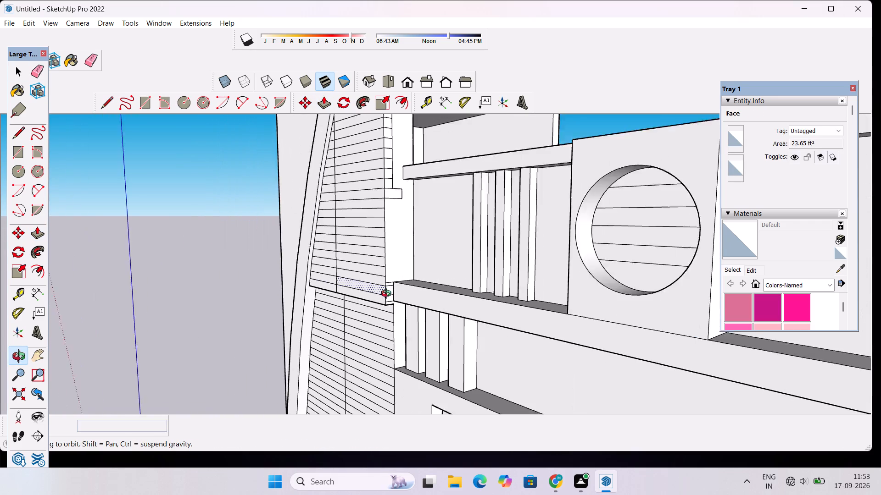
scroll(388, 295, "down", 9)
scroll(370, 258, "up", 5)
left_click_drag(383, 282, 416, 282)
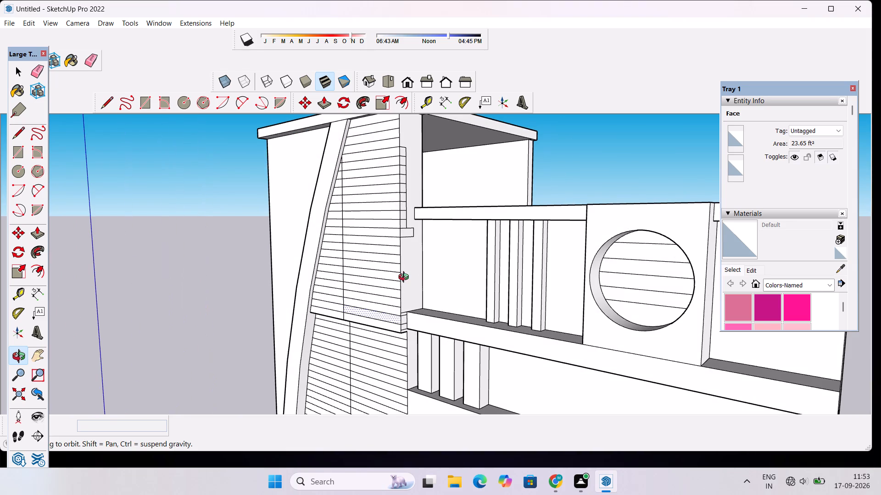
scroll(373, 274, "down", 15)
scroll(379, 306, "up", 5)
scroll(457, 264, "up", 2)
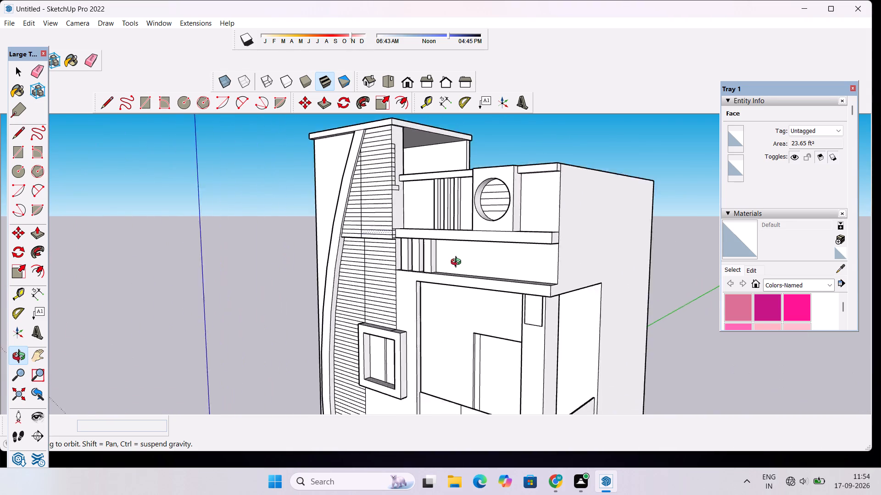
scroll(458, 263, "up", 2)
scroll(460, 263, "down", 4)
left_click_drag(573, 248, 417, 440)
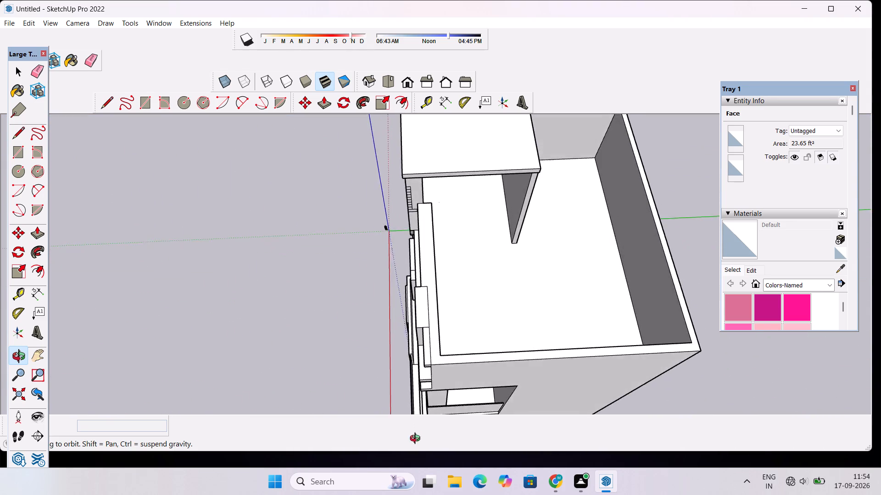
left_click_drag(417, 440, 567, 237)
scroll(496, 240, "down", 4)
left_click_drag(420, 304, 484, 382)
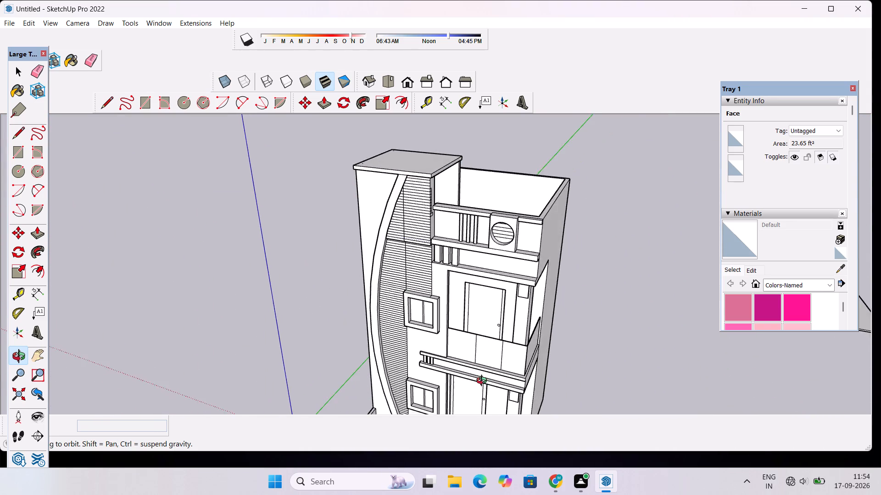
left_click_drag(484, 382, 496, 409)
scroll(394, 287, "up", 7)
scroll(401, 282, "down", 1)
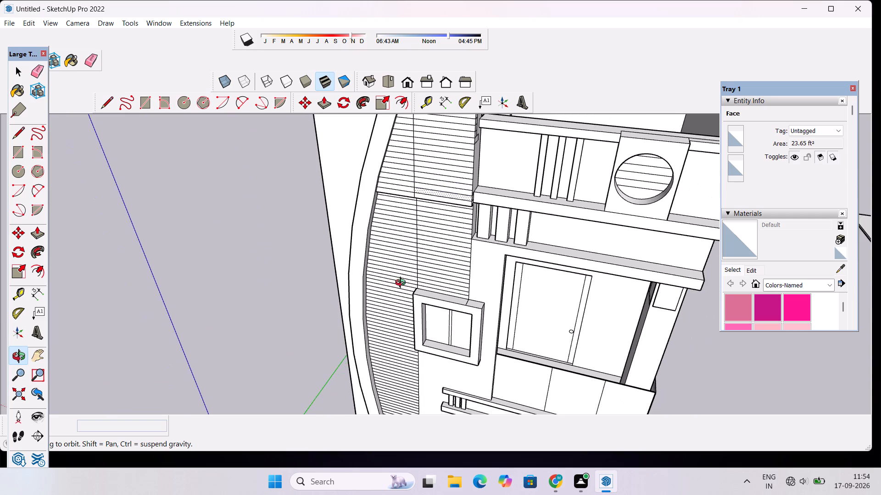
scroll(411, 286, "down", 3)
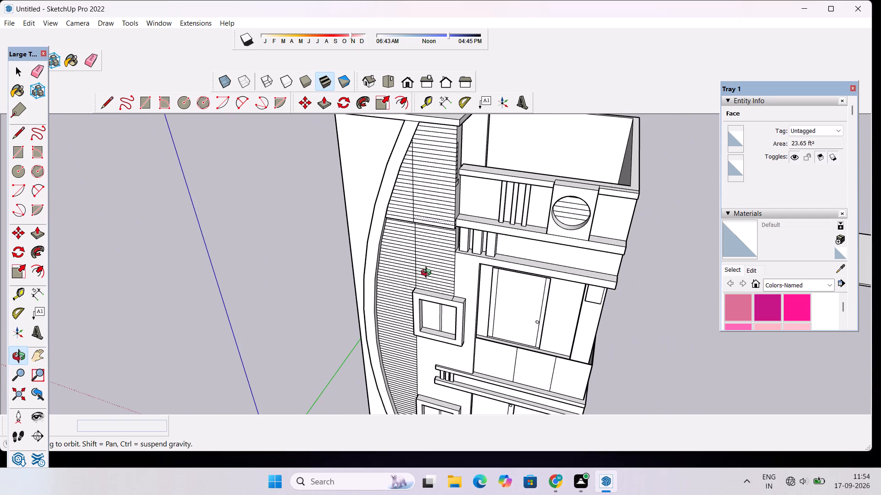
scroll(428, 274, "down", 9)
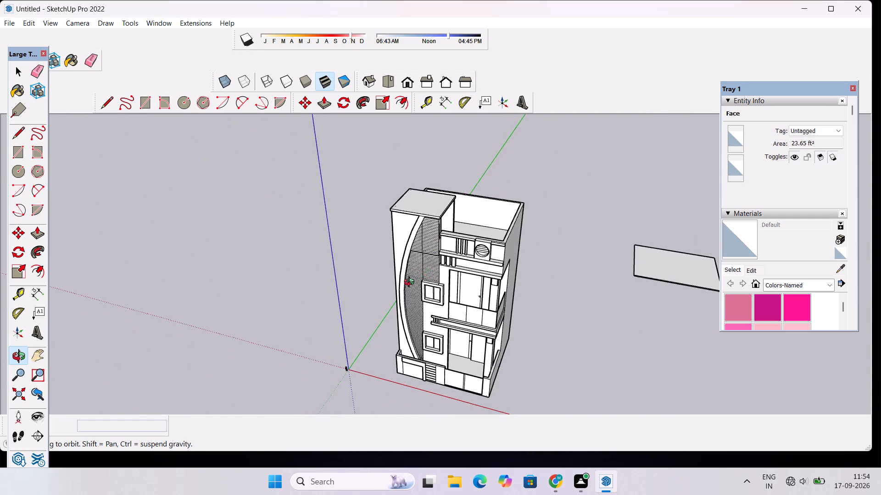
left_click_drag(414, 287, 529, 208)
scroll(475, 234, "down", 4)
left_click_drag(490, 264, 408, 300)
scroll(498, 230, "up", 5)
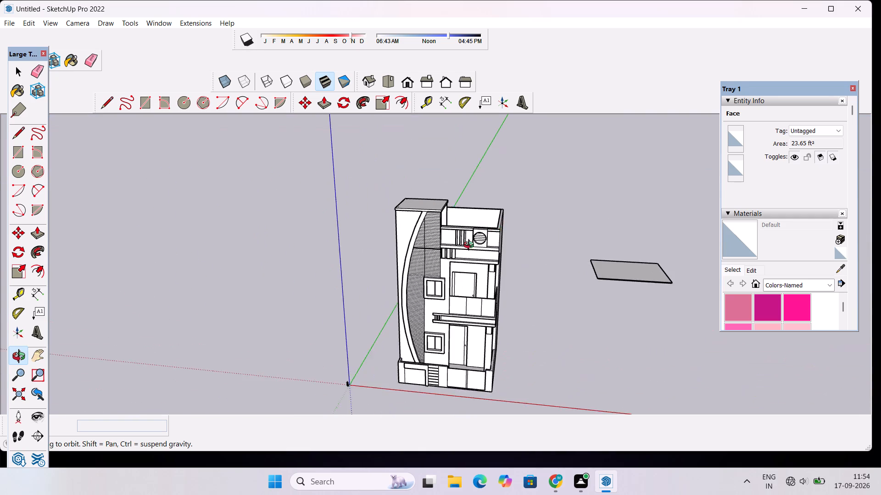
scroll(471, 246, "up", 10)
left_click_drag(462, 271, 395, 298)
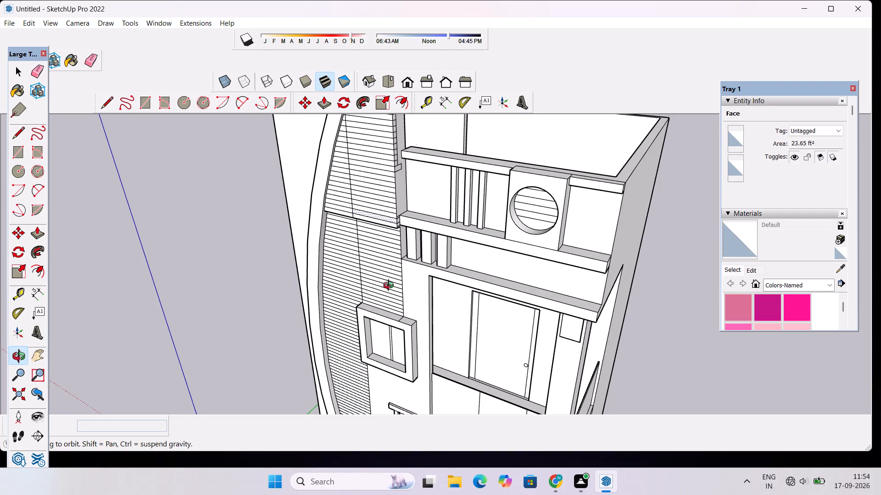
Undo all the outward pulls of the slatted wall's strips, back to the topmost strip beneath the roof slab.
key("ctrl+z")
key("ctrl+z")
key("ctrl+z")
key("ctrl+z")
key("ctrl+z")
key("ctrl+z")
key("ctrl+z")
key("ctrl+z")
key("ctrl+z")
key("ctrl+z")
key("ctrl+z")
key("ctrl+z")
key("ctrl+z")
key("ctrl+z")
key("ctrl+z")
key("ctrl+z")
key("ctrl+z")
key("ctrl+z")
scroll(394, 278, "down", 6, "ctrl")
key("ctrl+z")
key("ctrl+z")
key("ctrl+z")
key("ctrl+z")
key("ctrl+z")
key("ctrl+z")
key("ctrl+z")
key("ctrl+z")
key("ctrl+z")
key("ctrl+z")
key("ctrl+z")
key("ctrl+z")
key("ctrl+z")
key("ctrl+z")
key("ctrl+z")
key("ctrl+z")
key("ctrl+z")
key("ctrl+z")
key("ctrl+z")
key("ctrl+z")
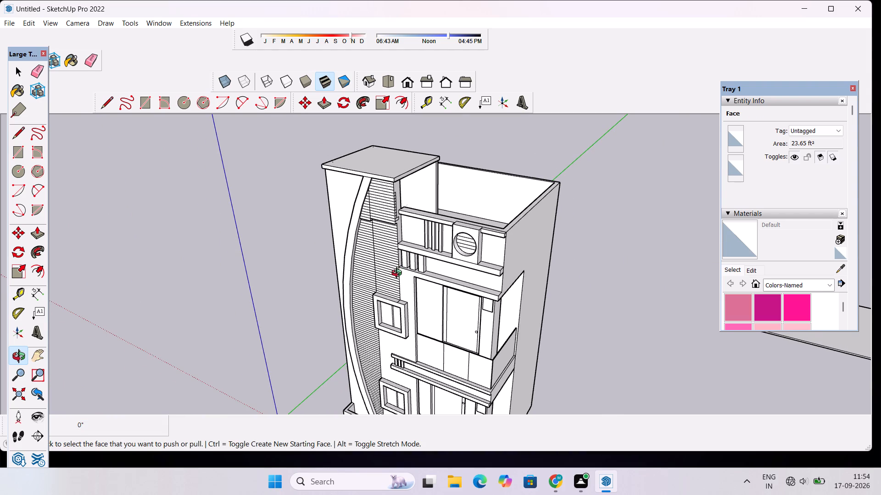
key("ctrl+z")
key("ctrl+z")
key("ctrl+z")
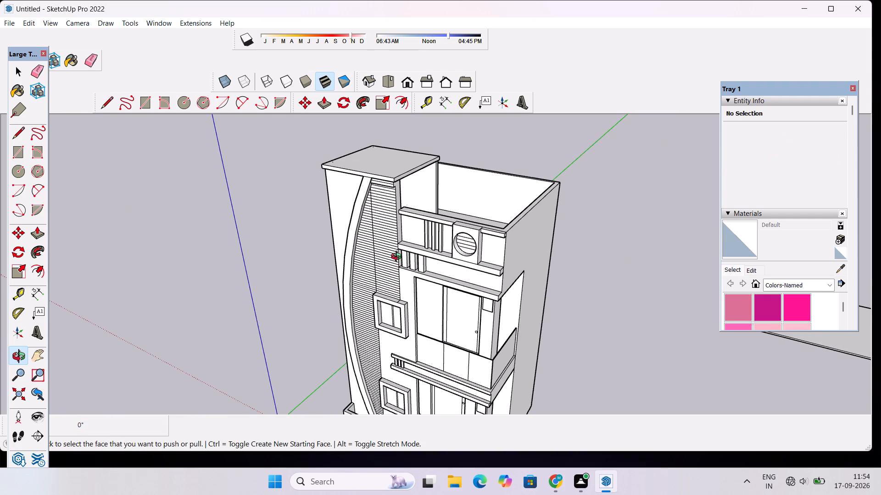
key("ctrl+z")
scroll(378, 194, "up", 14)
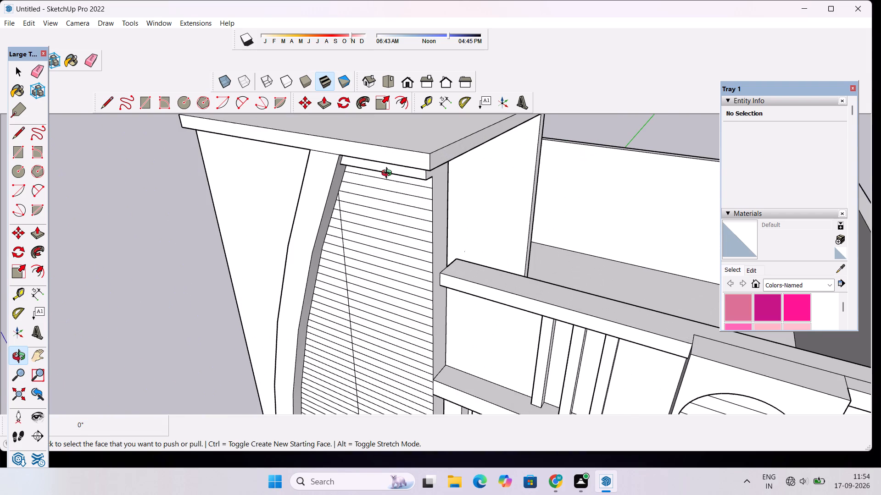
key("ctrl+z")
Examine the whole building from the front and both sides, including the slatted wall, curved band and balconies.
scroll(439, 198, "down", 4)
left_click_drag(360, 254, 484, 181)
scroll(483, 175, "down", 10)
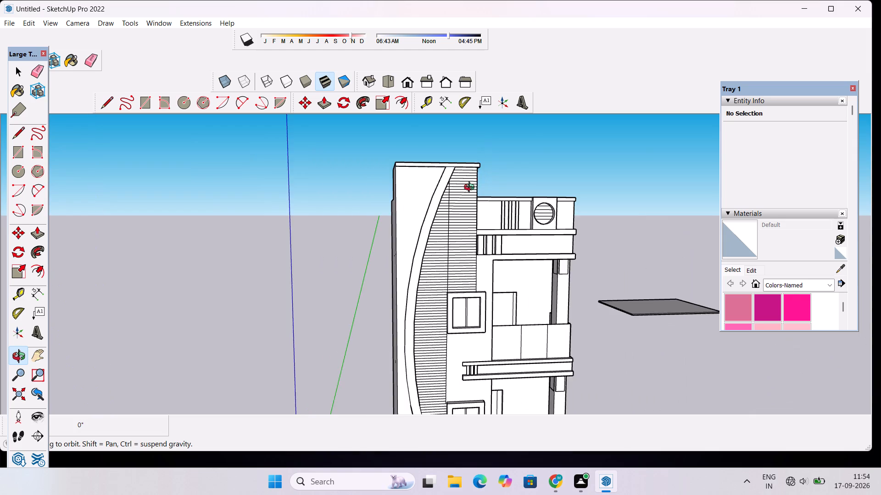
left_click_drag(482, 281, 485, 297)
scroll(469, 266, "down", 6)
left_click_drag(535, 280, 480, 308)
scroll(477, 306, "up", 7)
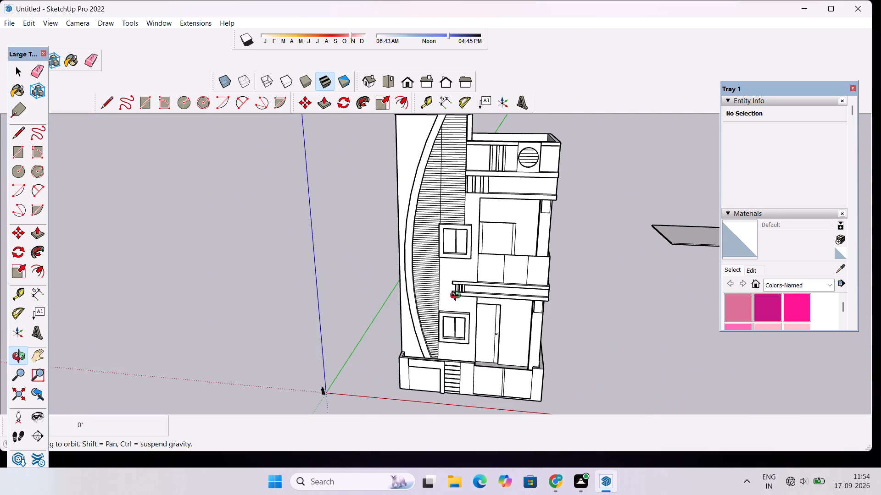
scroll(463, 290, "up", 4)
left_click_drag(486, 271, 429, 273, "shift")
scroll(429, 274, "down", 4)
left_click_drag(430, 313, 464, 250)
scroll(463, 234, "down", 3)
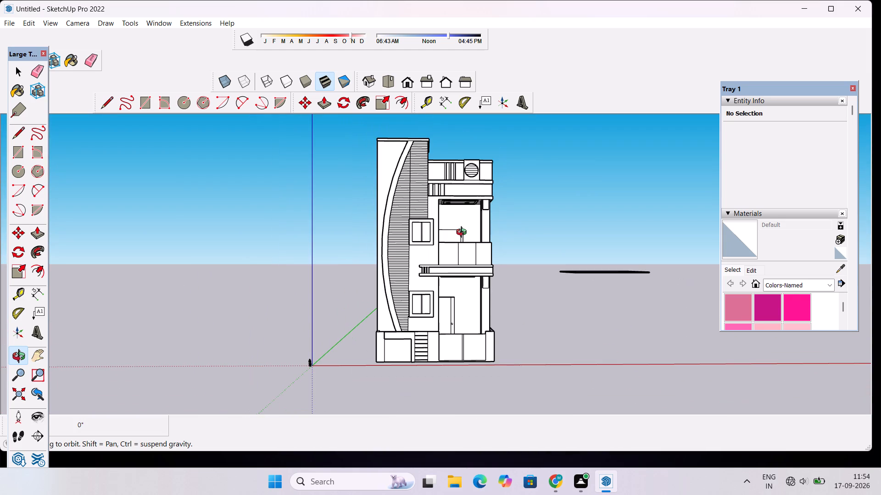
scroll(463, 229, "down", 4)
left_click_drag(447, 269, 579, 255)
scroll(528, 245, "up", 2)
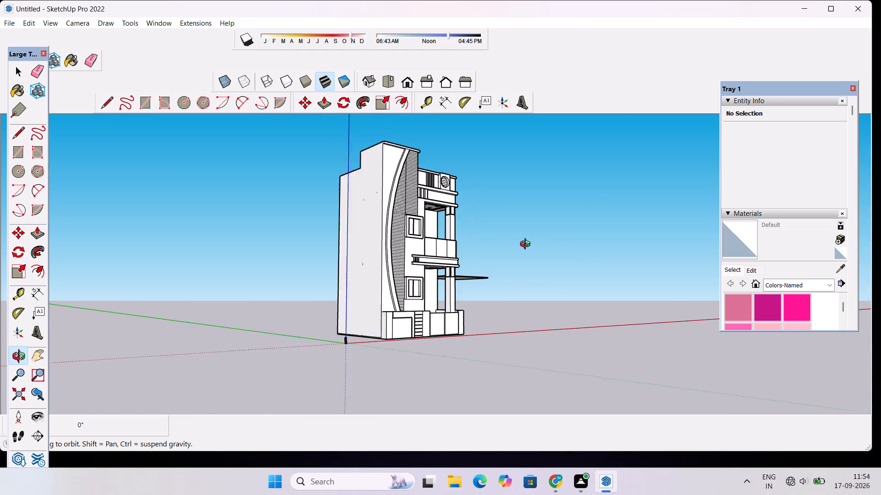
scroll(527, 245, "up", 2)
left_click_drag(362, 266, 447, 384)
scroll(298, 272, "up", 4)
left_click_drag(566, 262, 416, 242)
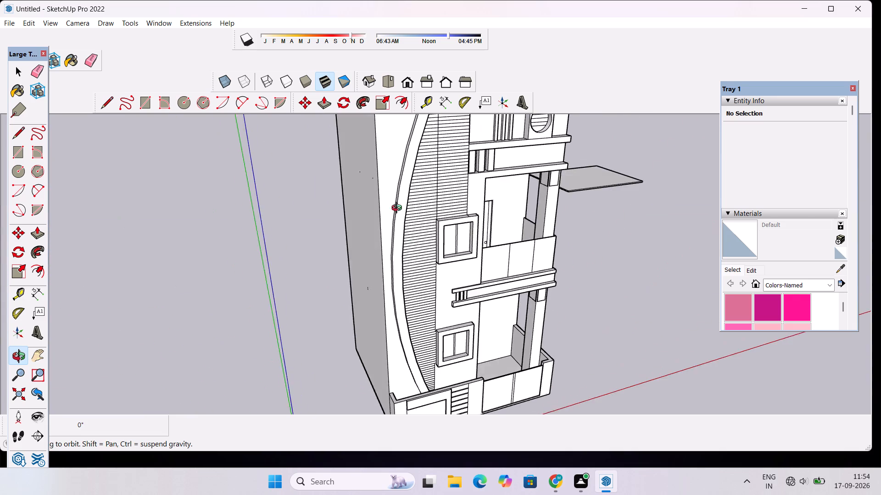
scroll(398, 167, "down", 13)
left_click_drag(541, 236, 229, 189)
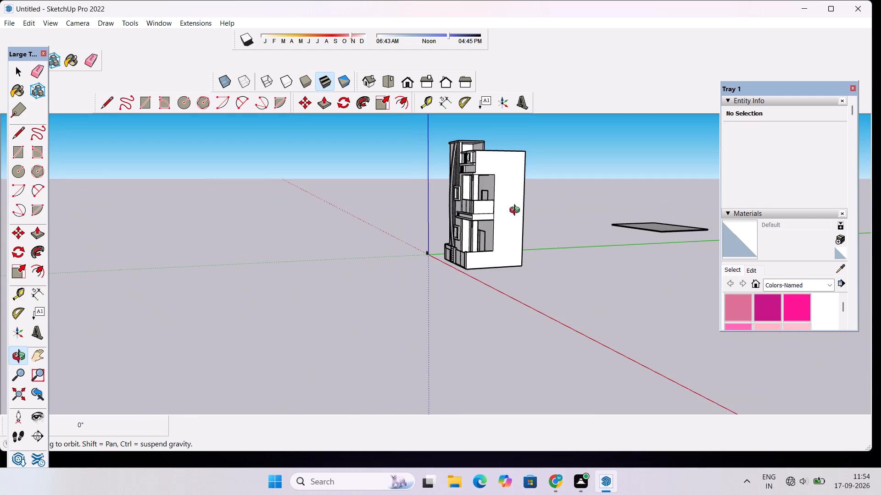
scroll(518, 204, "up", 7)
scroll(502, 204, "down", 2)
left_click_drag(515, 223, 440, 223, "shift")
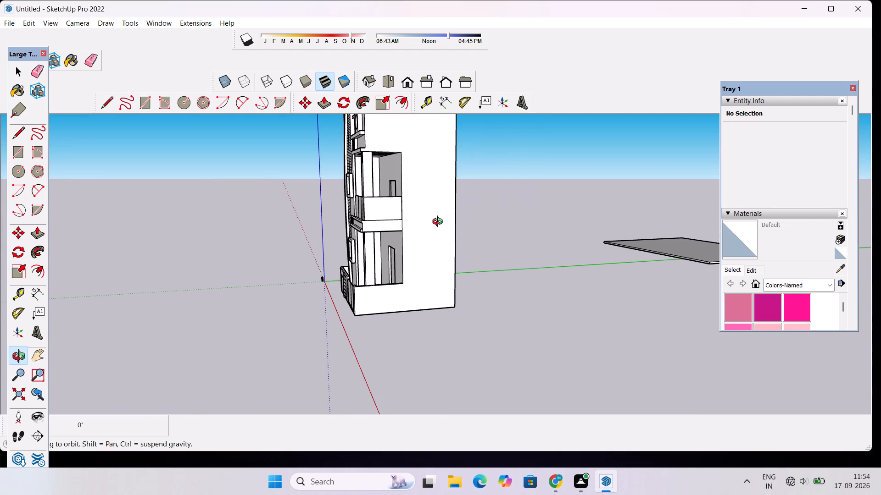
scroll(471, 146, "down", 5)
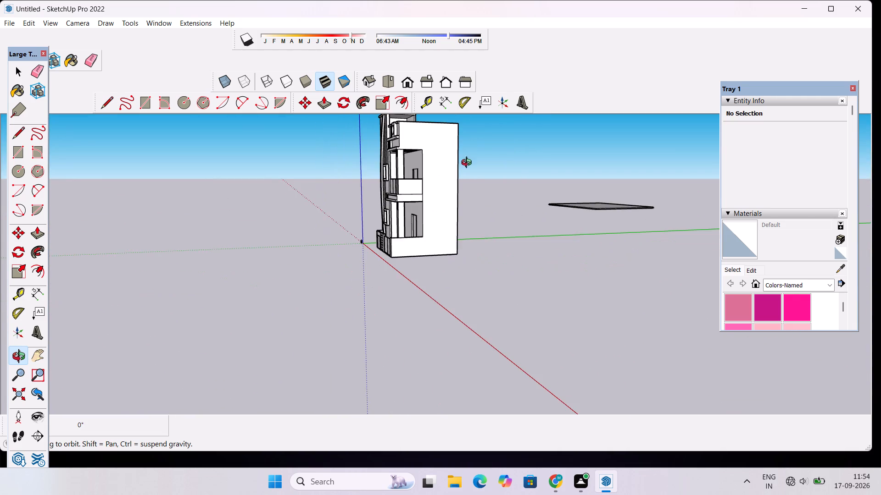
left_click_drag(286, 212, 450, 217)
scroll(454, 189, "down", 5)
left_click_drag(385, 199, 448, 273)
scroll(433, 238, "up", 3)
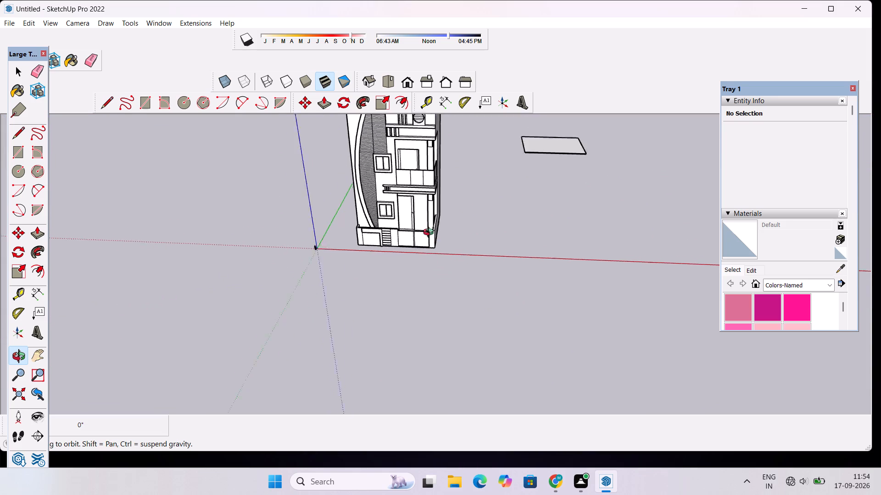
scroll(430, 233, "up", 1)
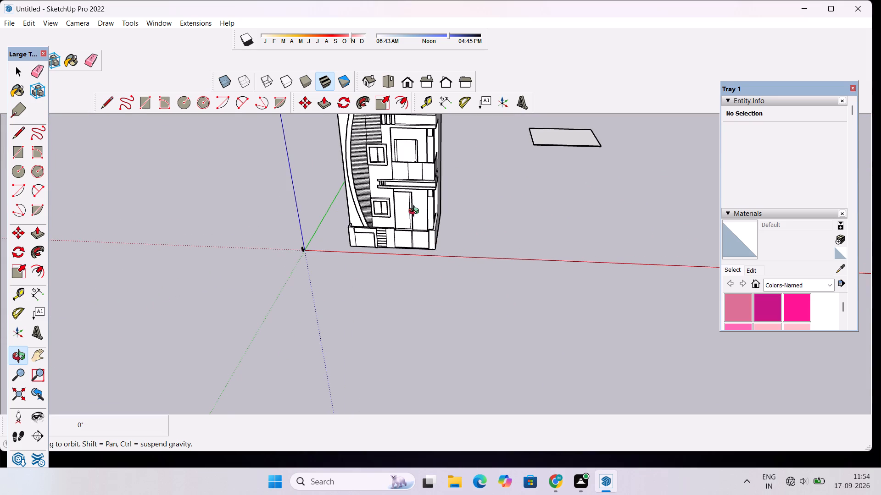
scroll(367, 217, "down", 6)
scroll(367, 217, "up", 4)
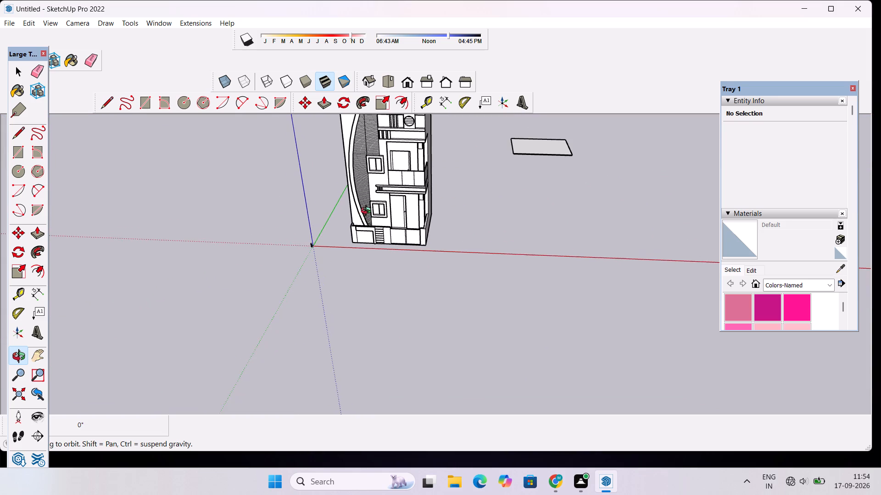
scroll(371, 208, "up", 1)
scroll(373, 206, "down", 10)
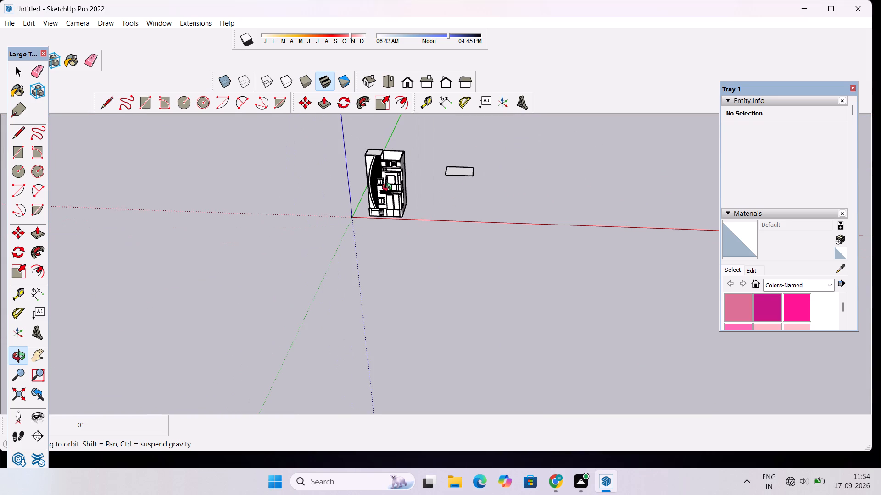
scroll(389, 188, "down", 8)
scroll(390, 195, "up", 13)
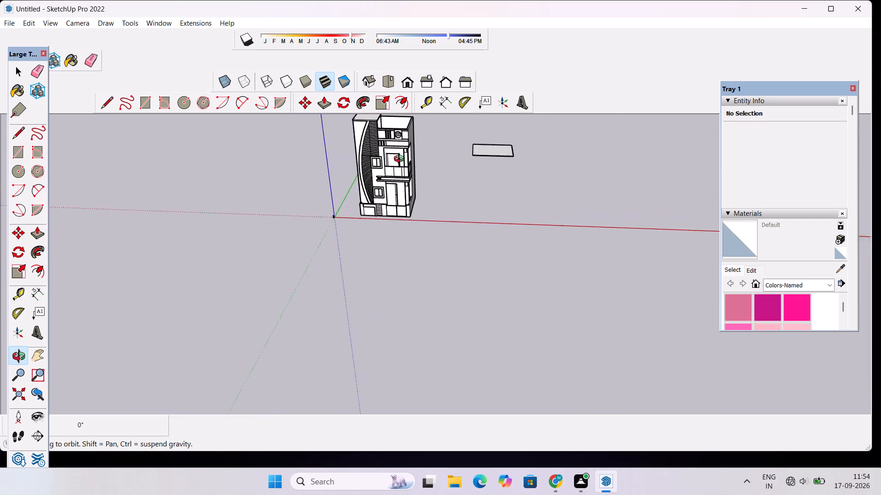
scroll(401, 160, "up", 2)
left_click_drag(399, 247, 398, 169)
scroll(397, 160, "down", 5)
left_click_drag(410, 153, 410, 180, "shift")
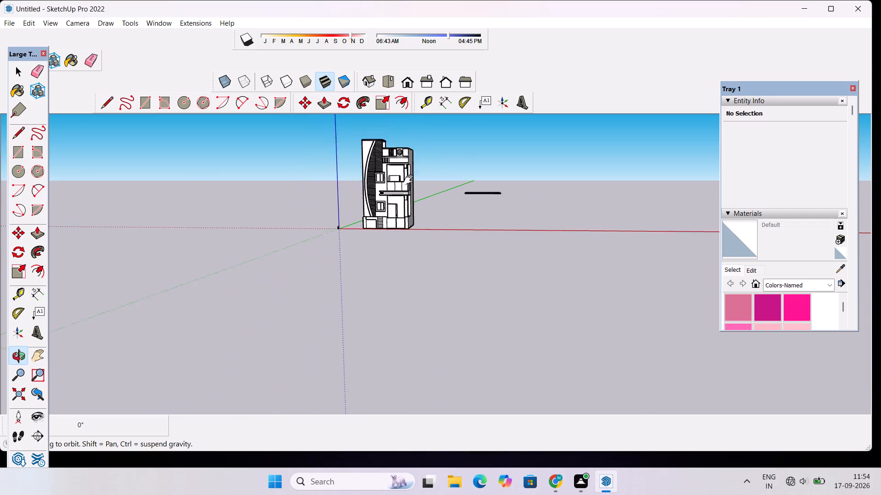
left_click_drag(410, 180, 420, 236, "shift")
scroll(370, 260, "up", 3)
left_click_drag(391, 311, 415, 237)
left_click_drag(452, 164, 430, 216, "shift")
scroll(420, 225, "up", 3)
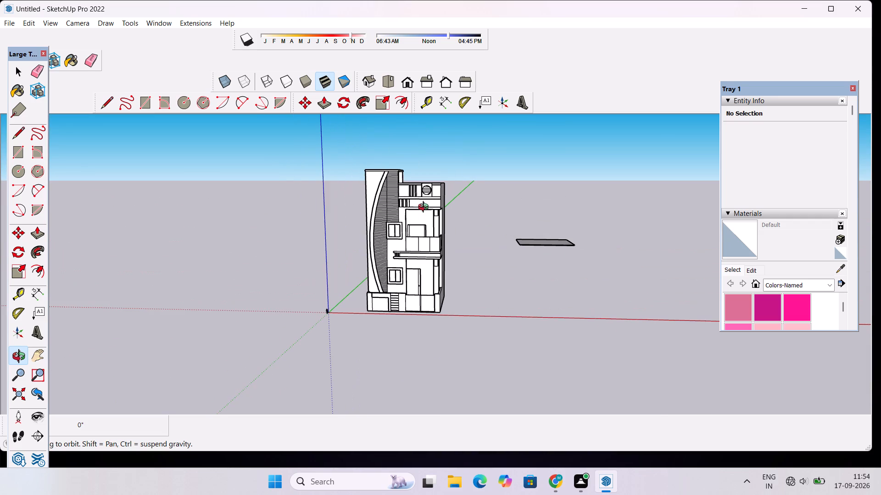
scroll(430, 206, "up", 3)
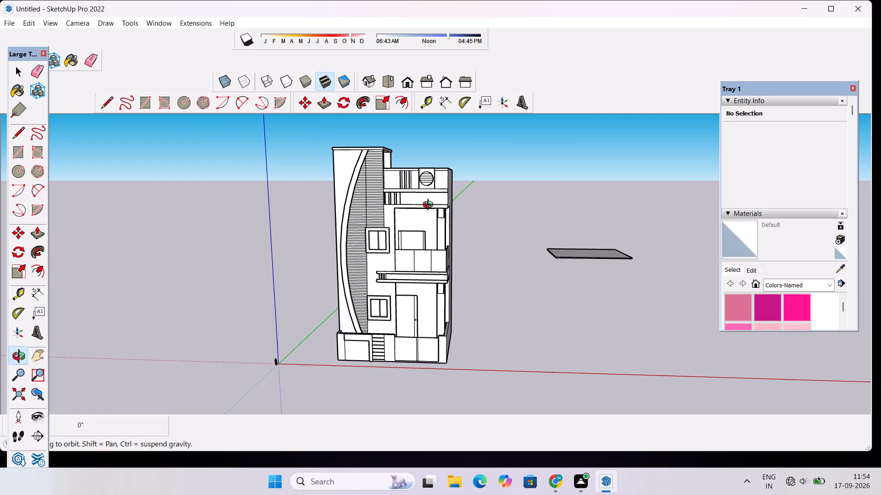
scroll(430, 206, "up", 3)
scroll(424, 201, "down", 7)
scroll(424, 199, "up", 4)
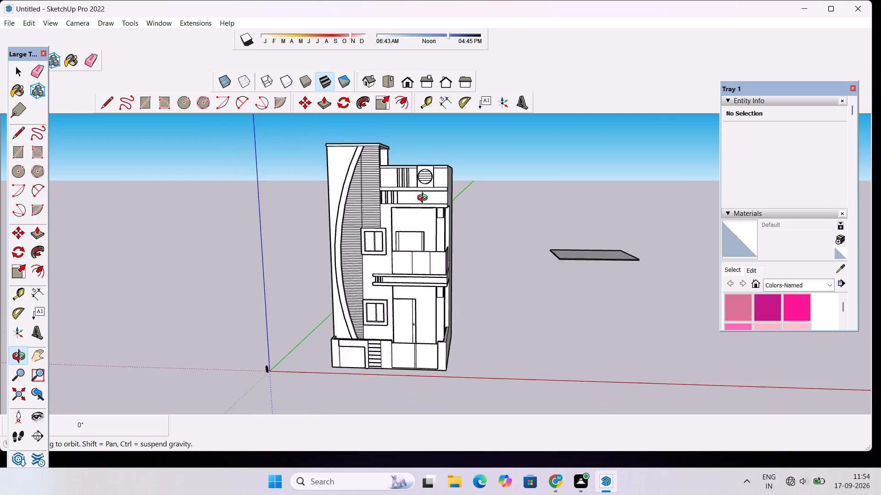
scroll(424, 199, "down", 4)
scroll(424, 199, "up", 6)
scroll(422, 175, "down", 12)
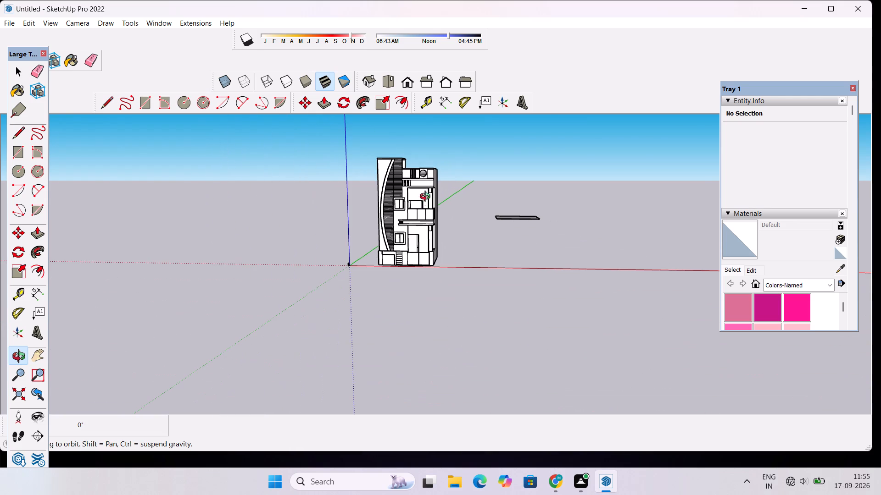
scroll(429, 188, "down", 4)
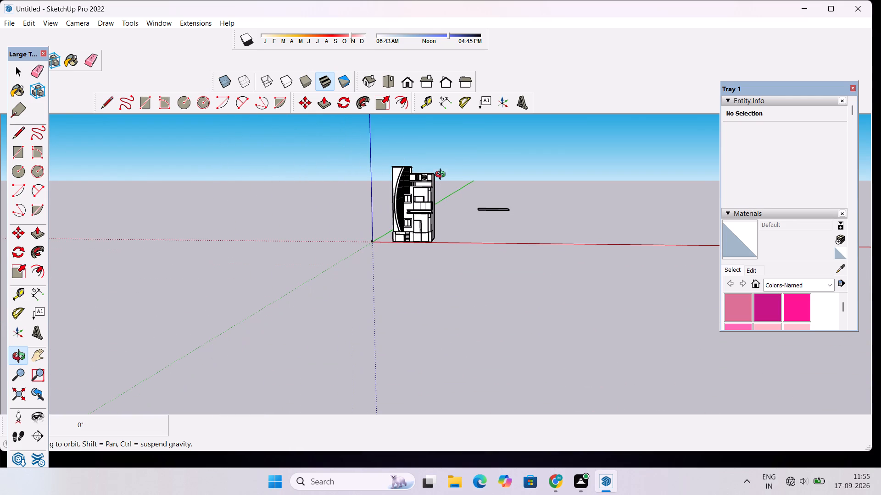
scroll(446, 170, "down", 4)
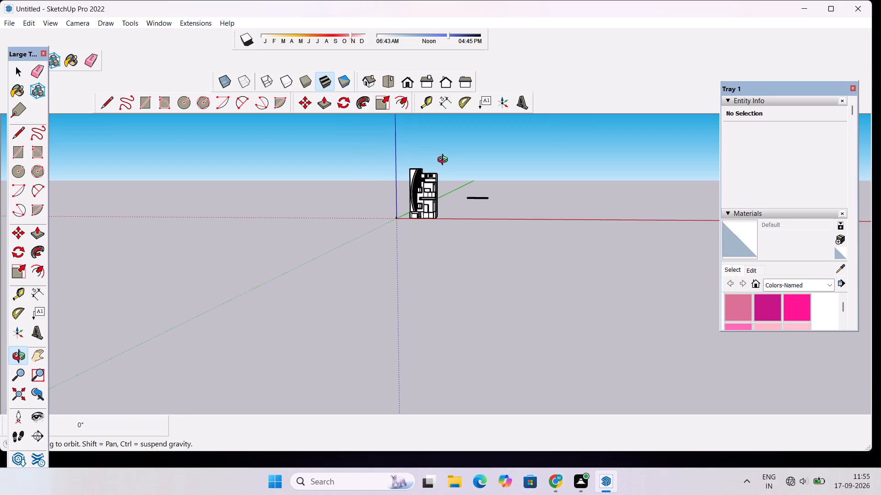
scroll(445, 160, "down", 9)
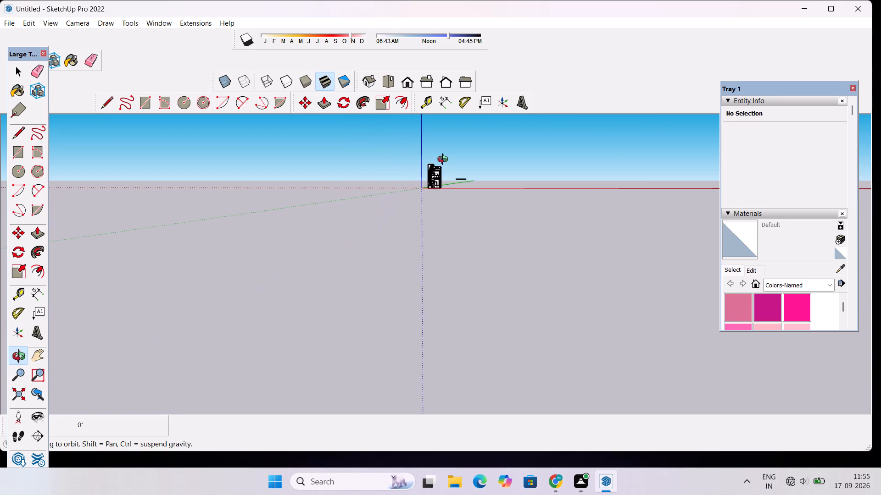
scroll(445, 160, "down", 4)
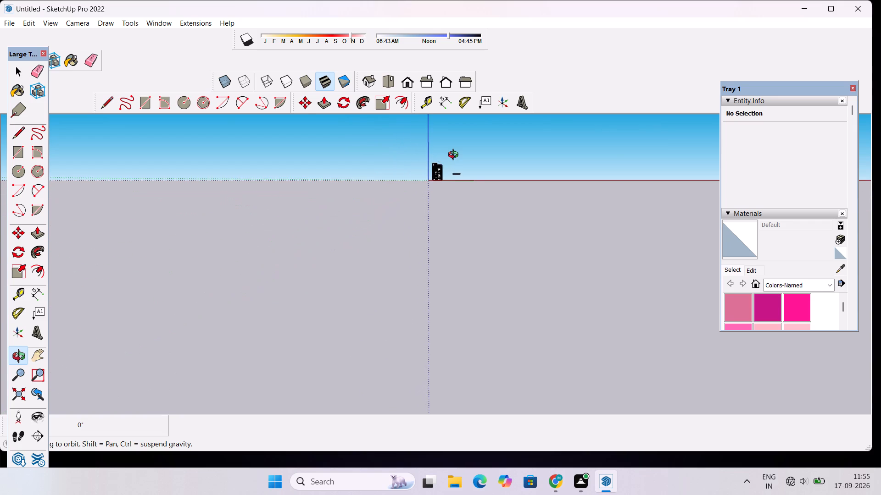
Examine the whole building from the front, above and the side, from the roof down to the compound wall.
scroll(458, 154, "down", 5)
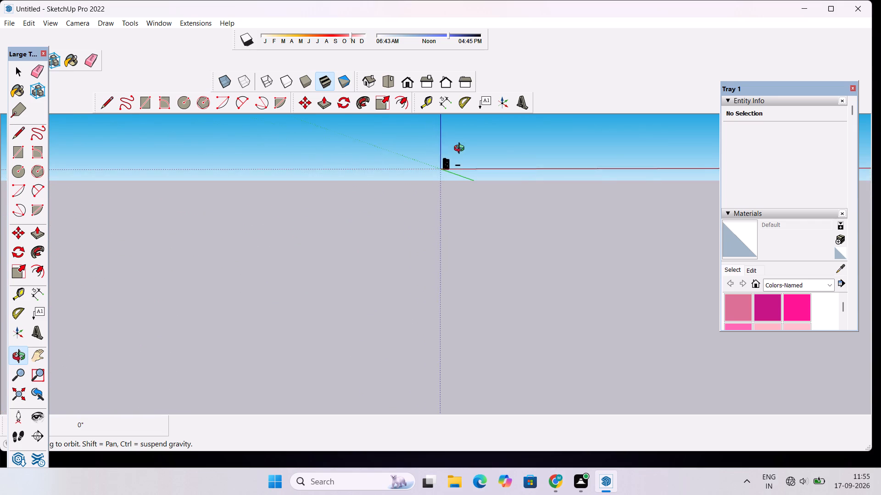
scroll(461, 149, "down", 2)
scroll(461, 209, "down", 3)
scroll(449, 243, "up", 2)
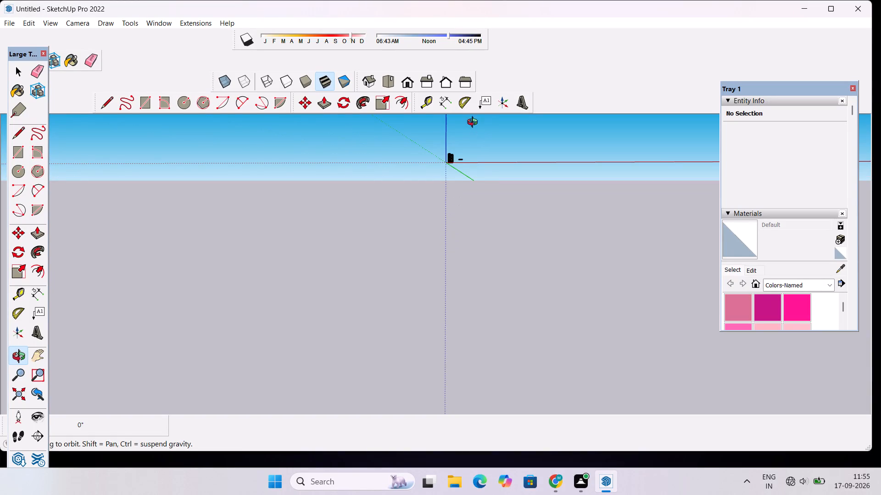
scroll(458, 140, "up", 10)
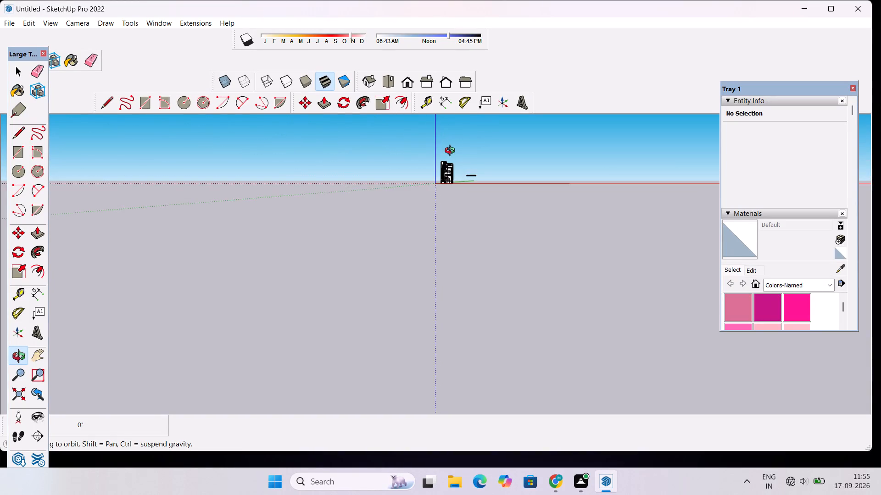
scroll(452, 152, "up", 15)
left_click_drag(441, 154, 454, 187, "shift")
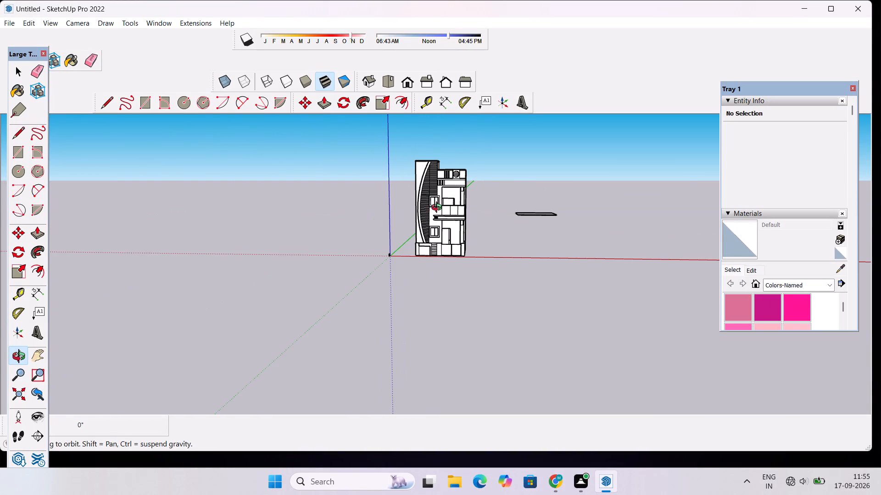
scroll(435, 209, "up", 4)
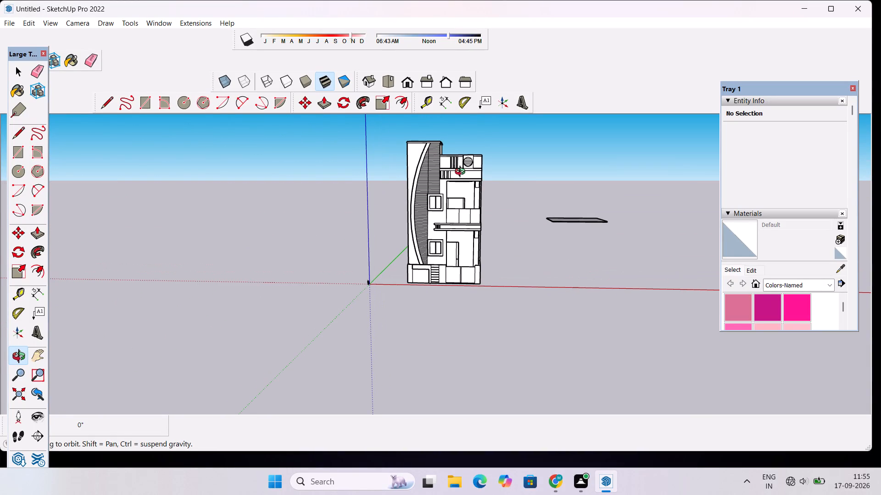
scroll(458, 141, "up", 3)
left_click_drag(454, 156, 405, 179)
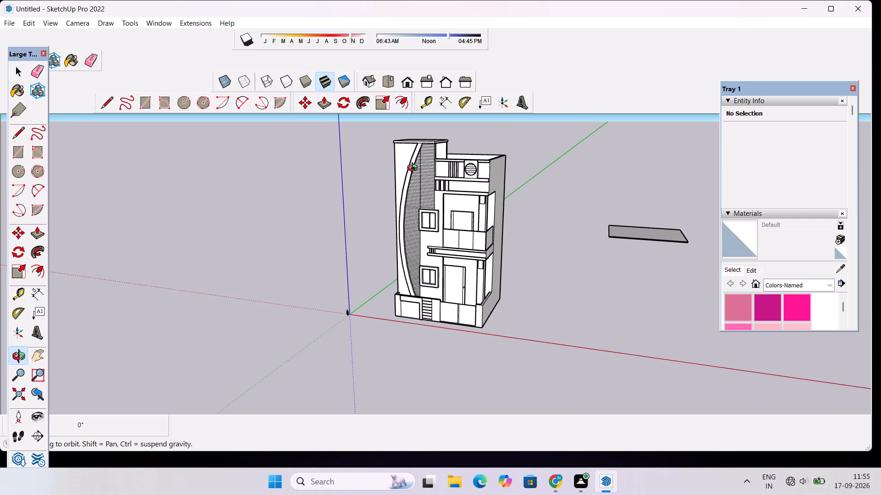
scroll(442, 159, "down", 3)
left_click_drag(457, 176, 429, 177)
scroll(432, 165, "down", 4)
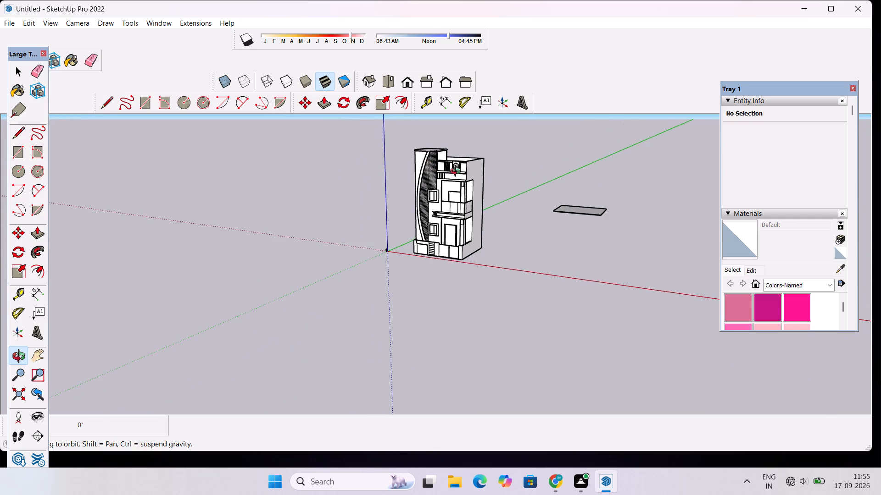
left_click_drag(459, 182, 415, 208)
scroll(473, 162, "up", 8)
left_click_drag(412, 241, 527, 154)
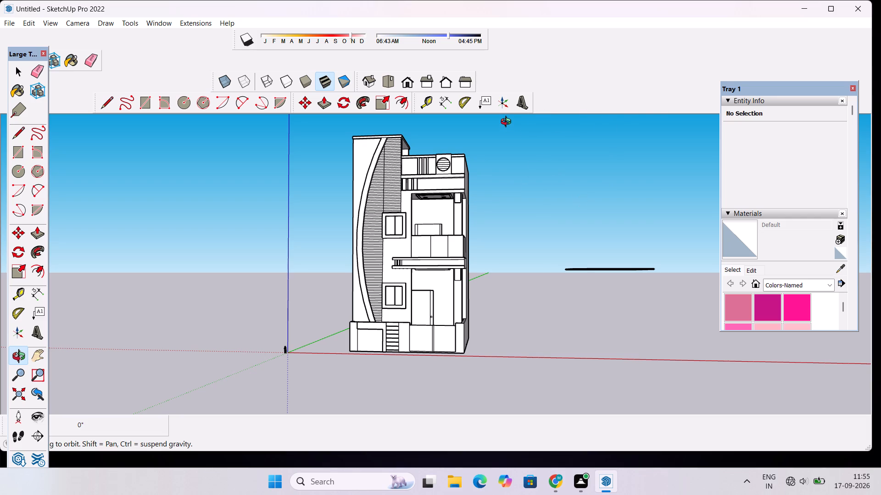
scroll(513, 120, "down", 3)
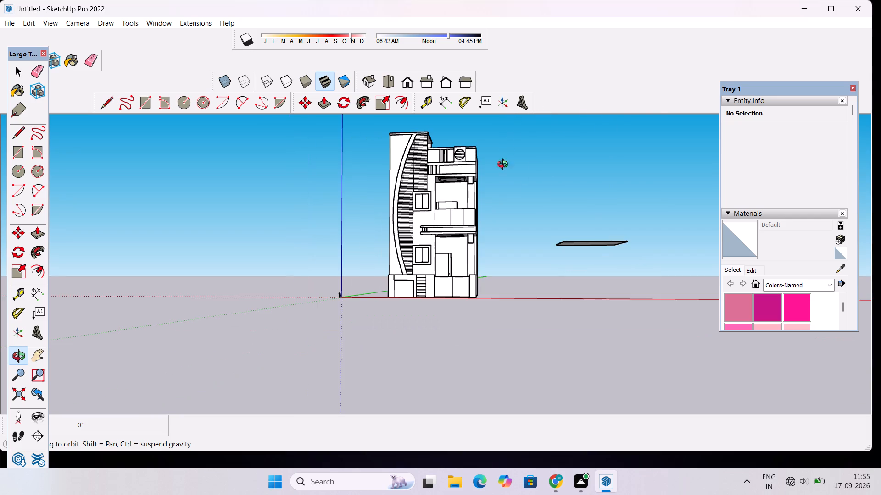
left_click_drag(498, 190, 487, 240)
scroll(463, 166, "up", 4)
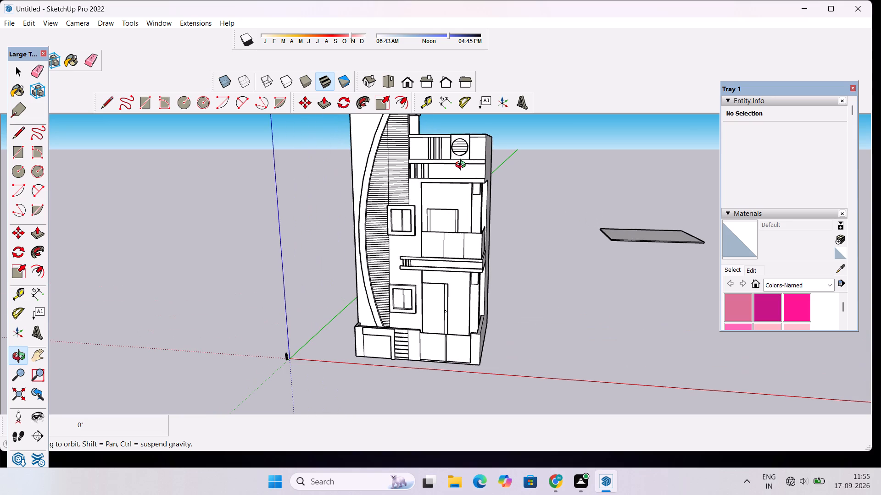
scroll(459, 175, "down", 5)
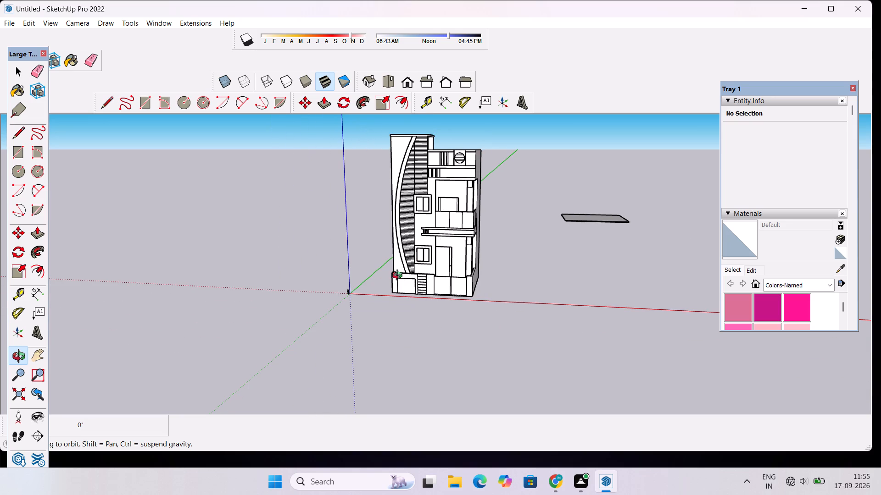
scroll(396, 281, "down", 1)
left_click_drag(379, 319, 409, 252, "shift")
Add guides 1' inside the compound wall's two-panel gate, from its vertical edge nearest the steps and from its bottom edge.
scroll(454, 238, "up", 11)
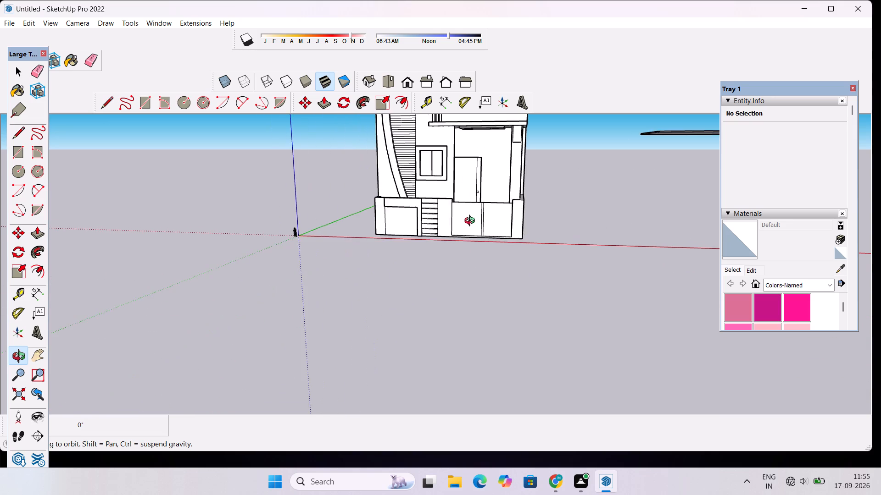
scroll(472, 222, "up", 8)
left_click_drag(478, 224, 397, 252)
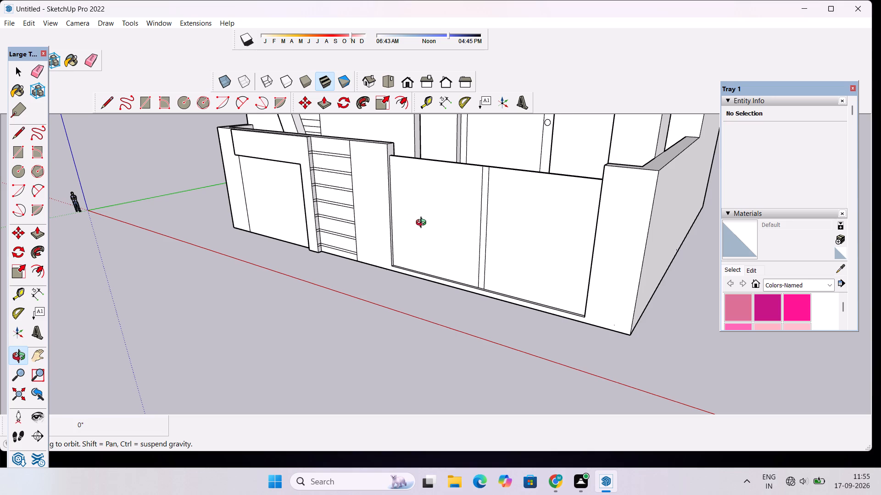
scroll(424, 224, "up", 5)
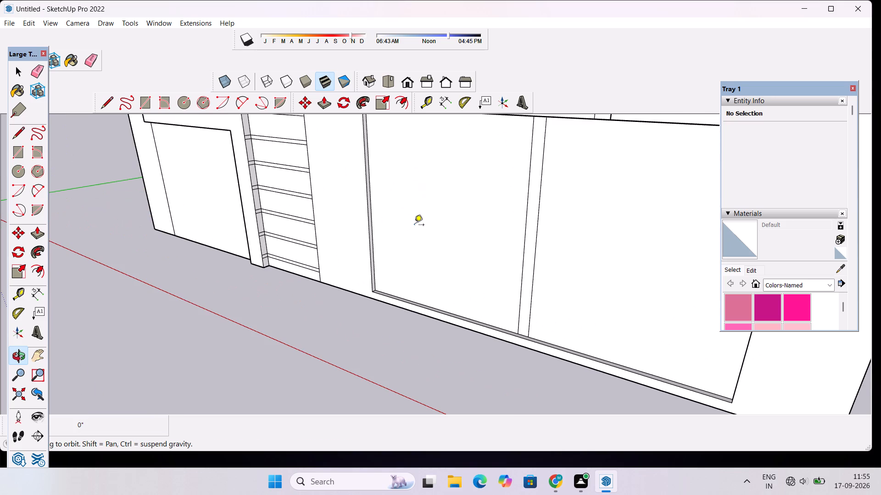
key("t")
left_click(372, 186)
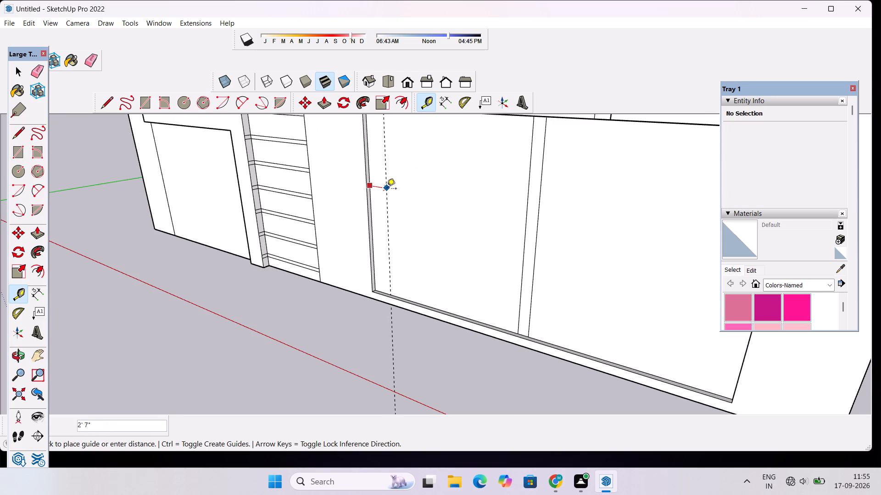
type("1'")
key("Return")
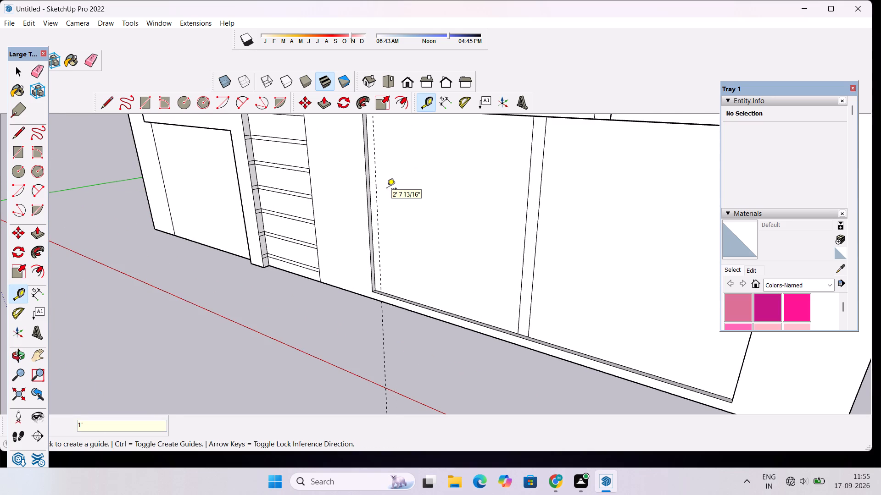
scroll(422, 202, "down", 2)
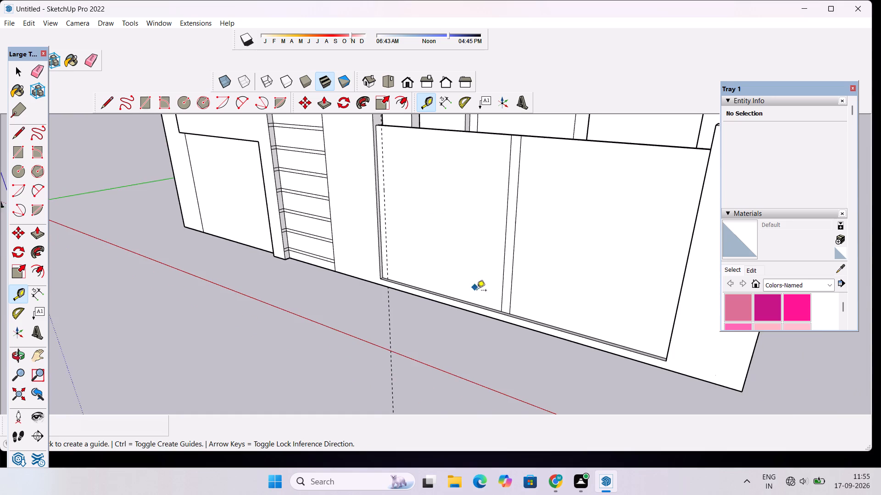
scroll(498, 304, "up", 11)
left_click(511, 310)
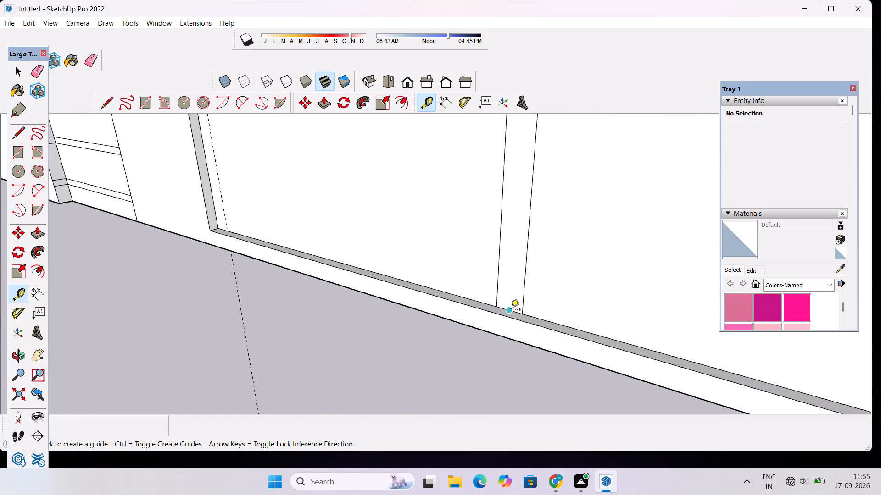
type("1'")
key("Return")
Add a vertical guide 1' inside the gate from its far edge, beside the corner of the compound wall.
scroll(381, 223, "down", 12)
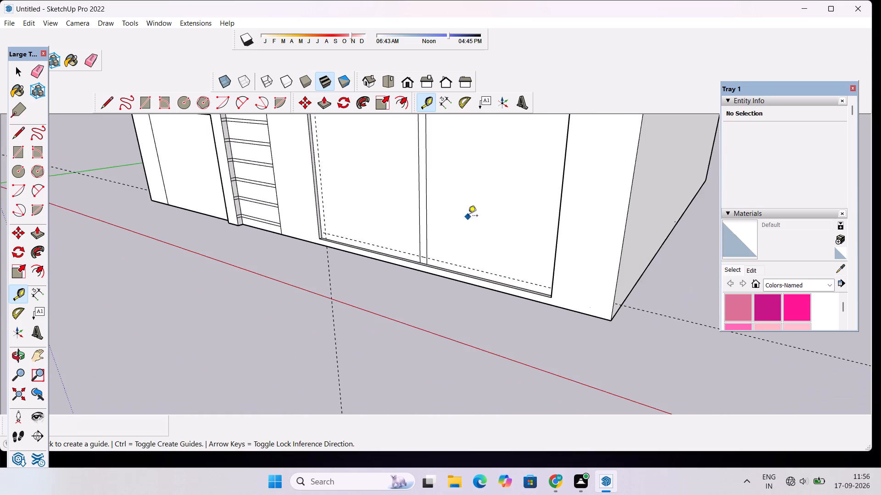
scroll(513, 215, "up", 5)
scroll(567, 240, "up", 20)
scroll(567, 240, "up", 4)
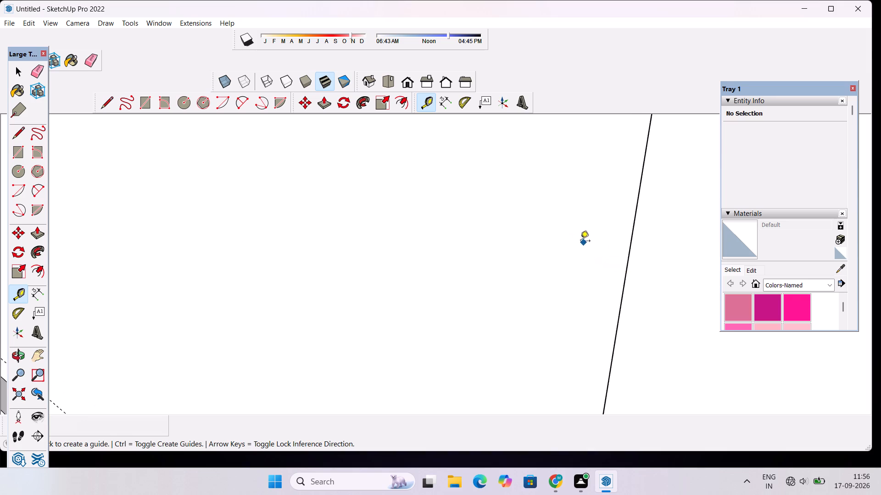
key("o")
left_click_drag(491, 261, 545, 238)
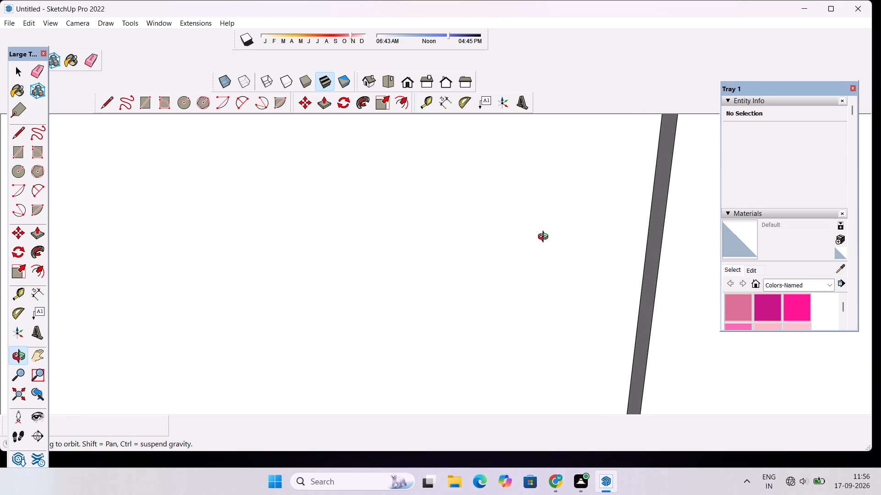
key("t")
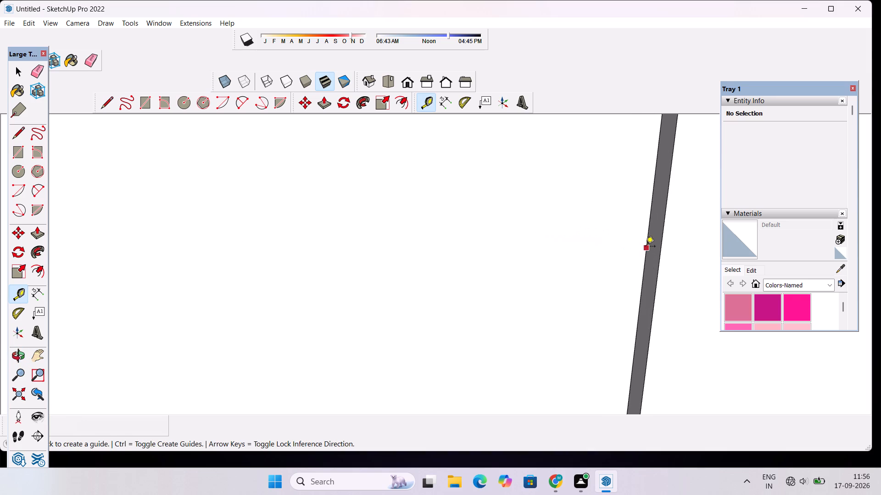
left_click(646, 247)
type("1'")
key("Return")
Add a horizontal guide 1' below the top edge of the gate.
scroll(597, 255, "down", 11)
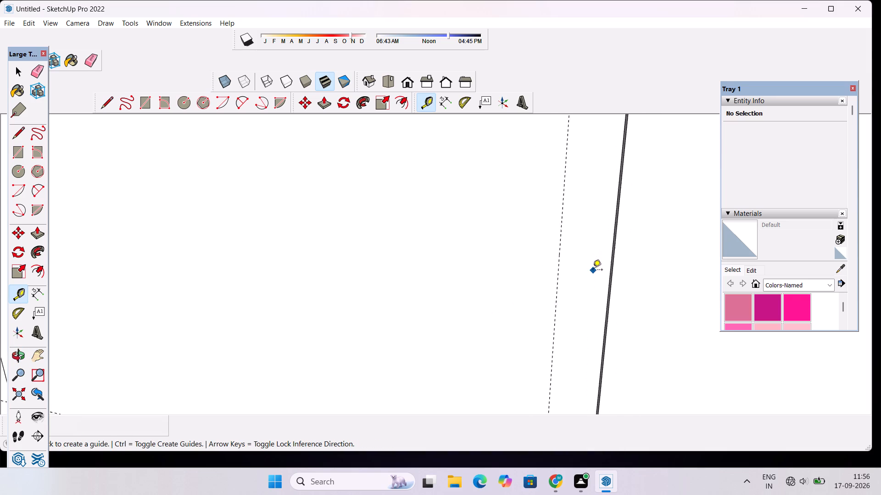
scroll(593, 270, "down", 3)
key("o")
left_click_drag(508, 309, 499, 262)
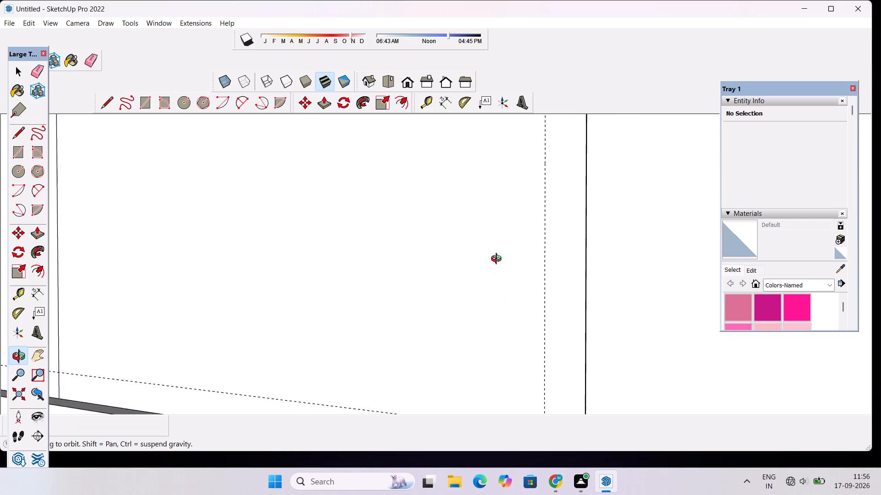
scroll(498, 260, "down", 14)
left_click_drag(485, 271, 552, 404, "shift")
scroll(396, 286, "up", 2)
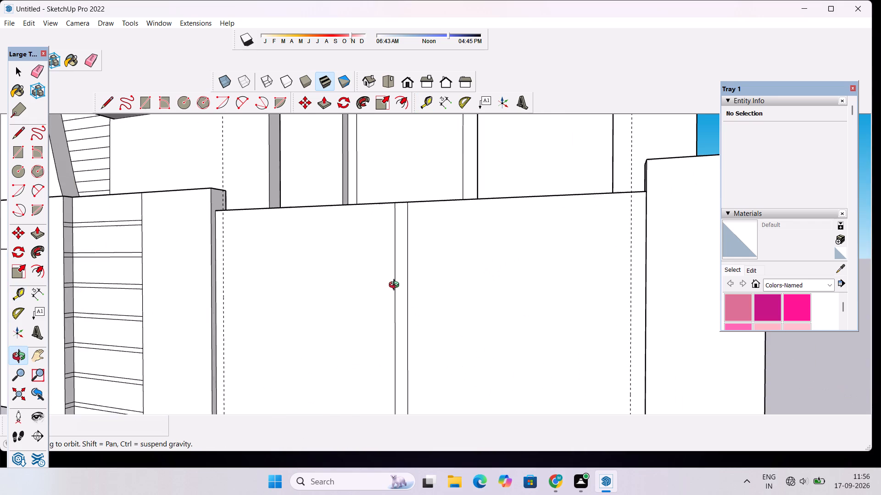
scroll(393, 283, "up", 1)
key("t")
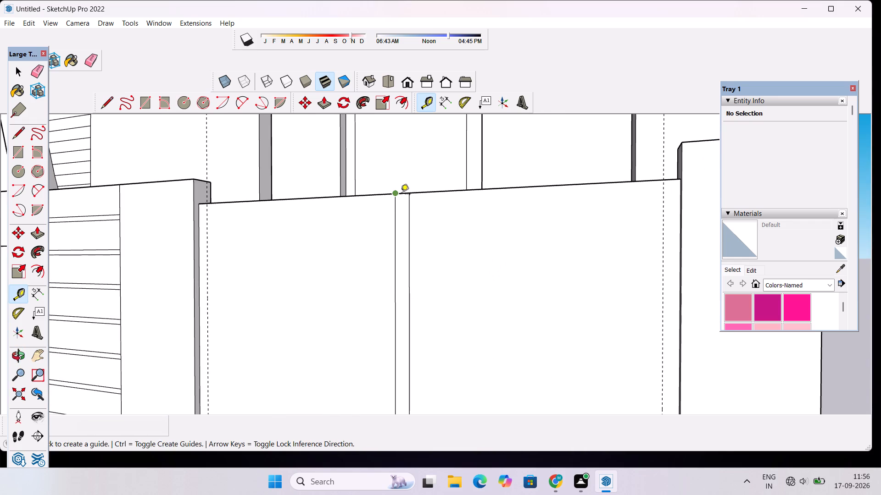
scroll(401, 195, "up", 7)
left_click(405, 193)
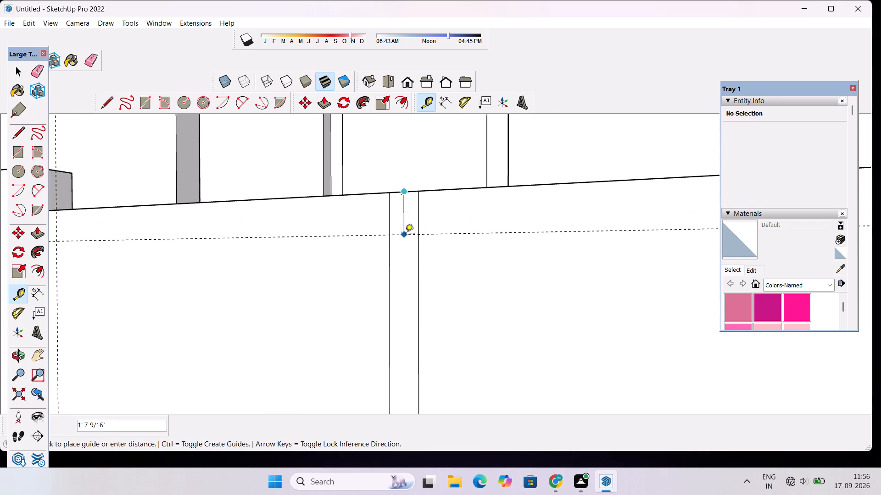
key("1")
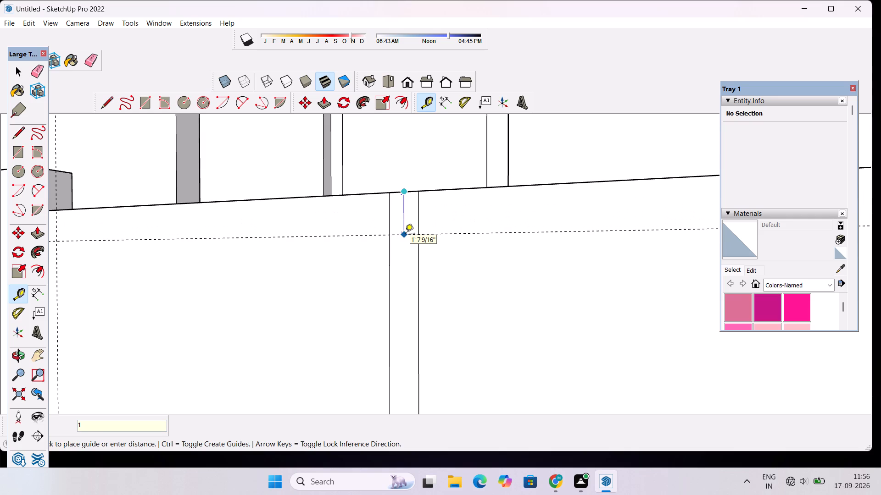
key("apostrophe")
key("Return")
Draw a rectangle about 38' 3" by 20' 9" on the gate face between the opposite intersections of the four guides.
scroll(421, 227, "down", 12)
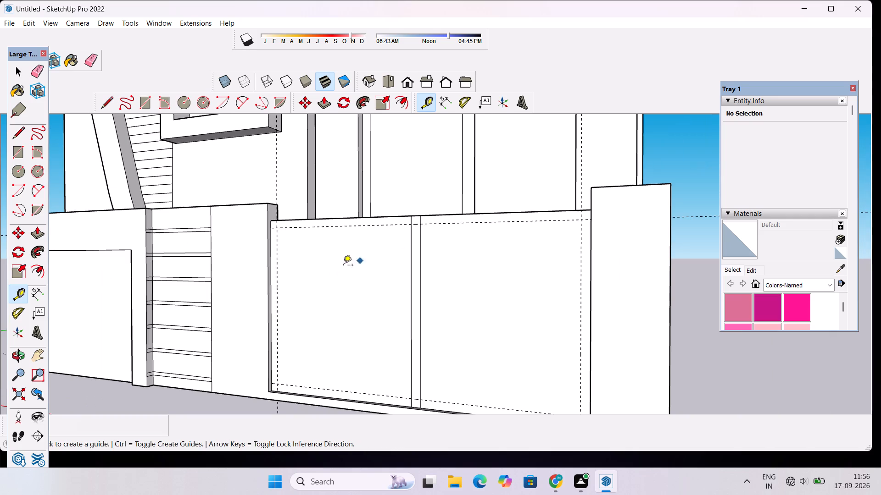
key("r")
scroll(282, 258, "up", 3)
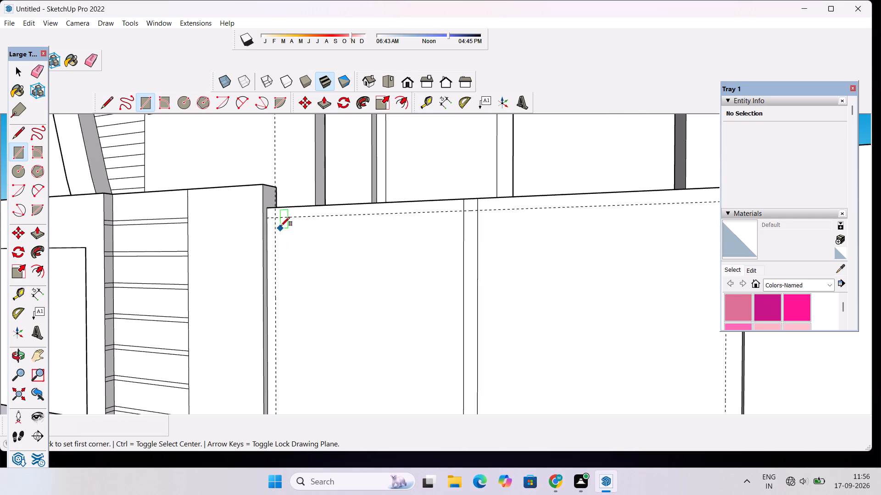
left_click(275, 218)
scroll(299, 227, "down", 9)
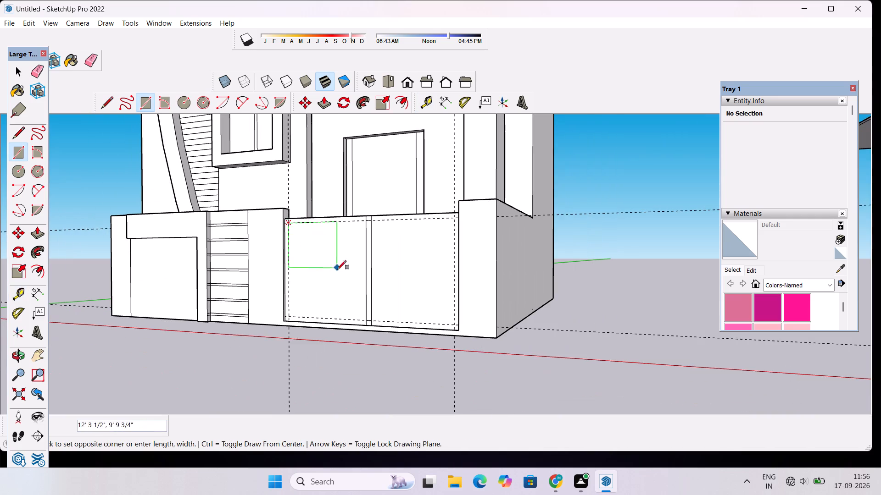
scroll(365, 286, "up", 3)
scroll(440, 324, "up", 3)
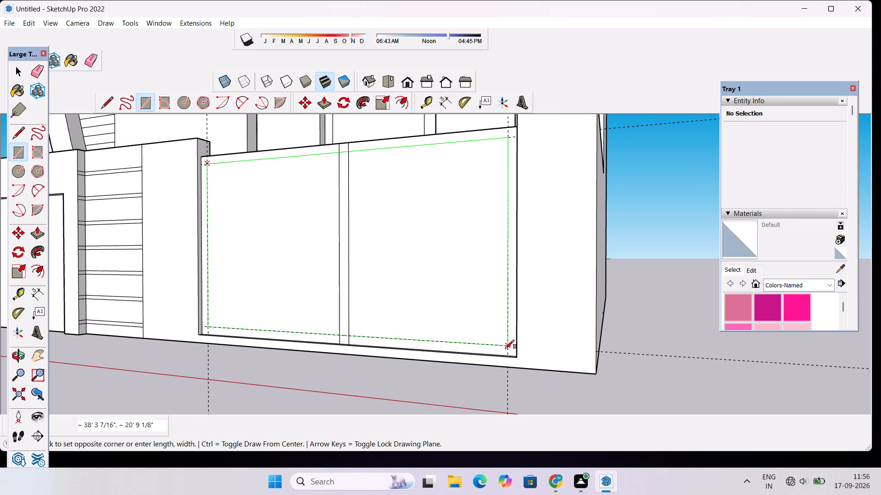
left_click(507, 346)
key("space")
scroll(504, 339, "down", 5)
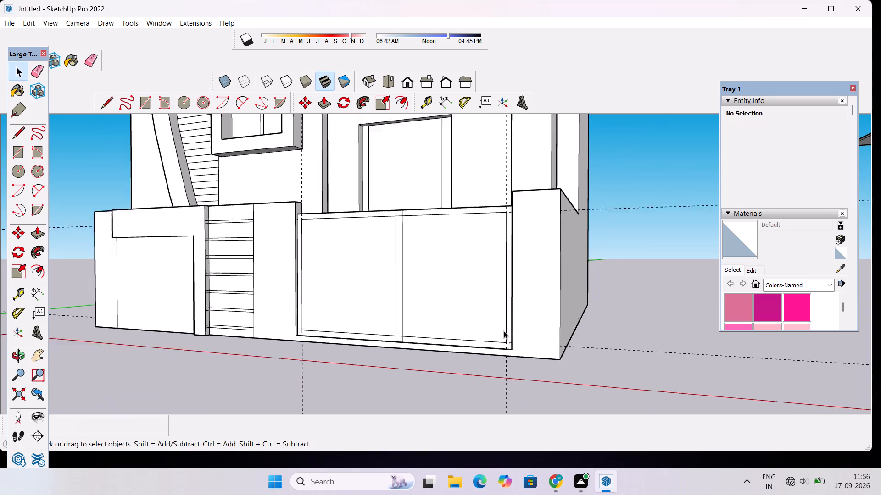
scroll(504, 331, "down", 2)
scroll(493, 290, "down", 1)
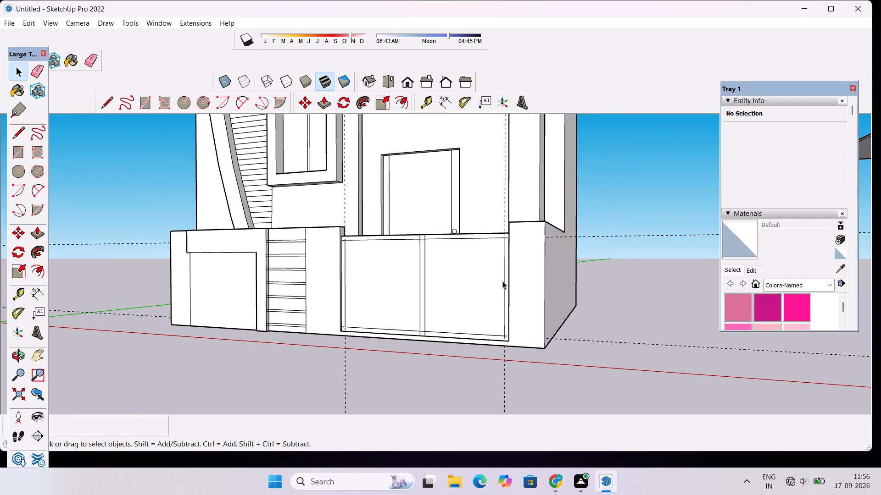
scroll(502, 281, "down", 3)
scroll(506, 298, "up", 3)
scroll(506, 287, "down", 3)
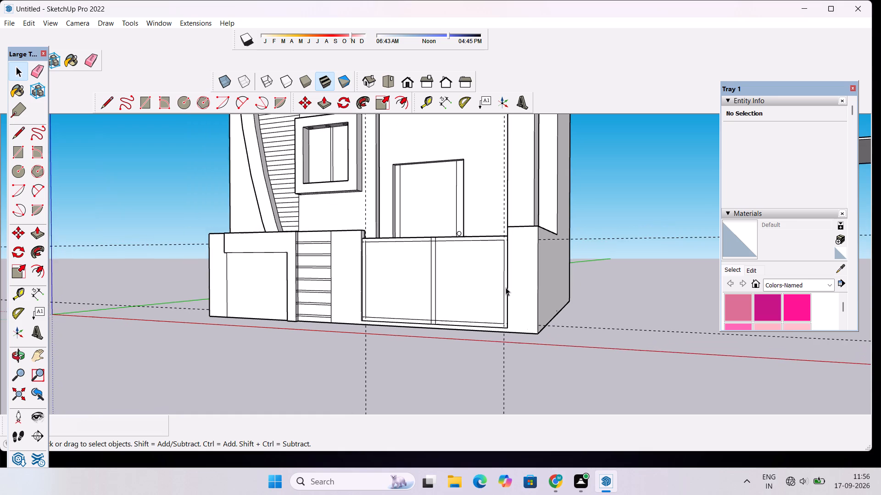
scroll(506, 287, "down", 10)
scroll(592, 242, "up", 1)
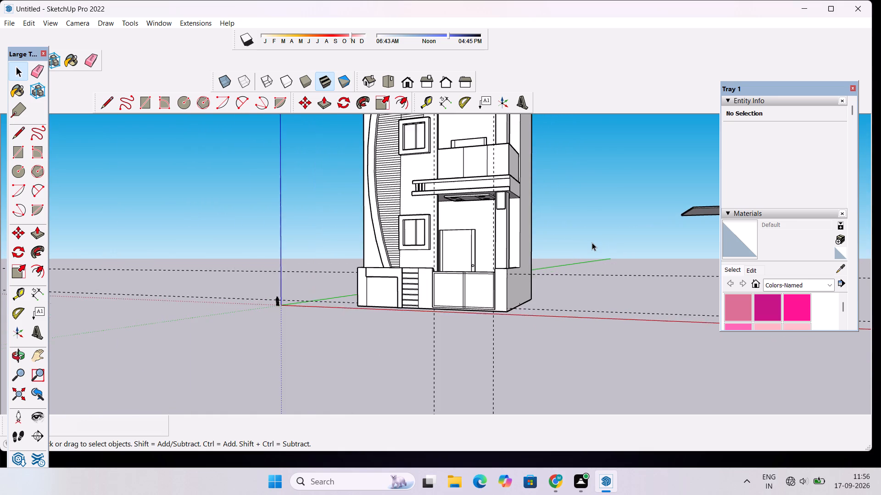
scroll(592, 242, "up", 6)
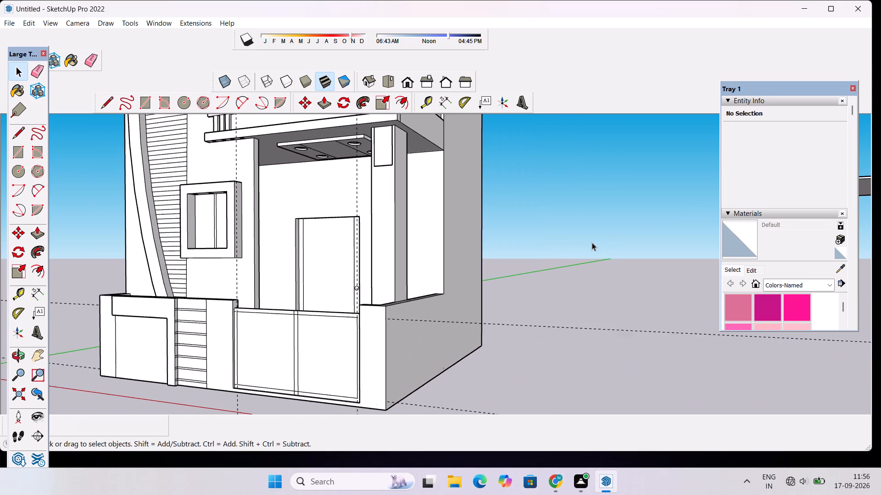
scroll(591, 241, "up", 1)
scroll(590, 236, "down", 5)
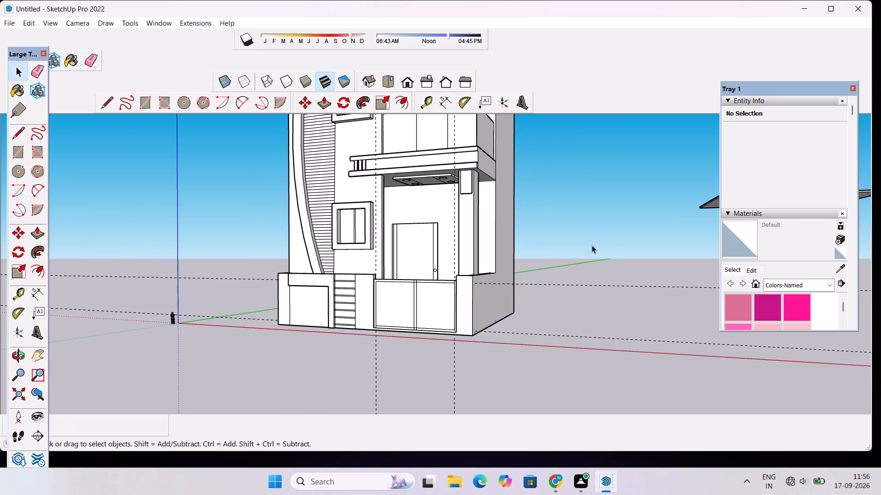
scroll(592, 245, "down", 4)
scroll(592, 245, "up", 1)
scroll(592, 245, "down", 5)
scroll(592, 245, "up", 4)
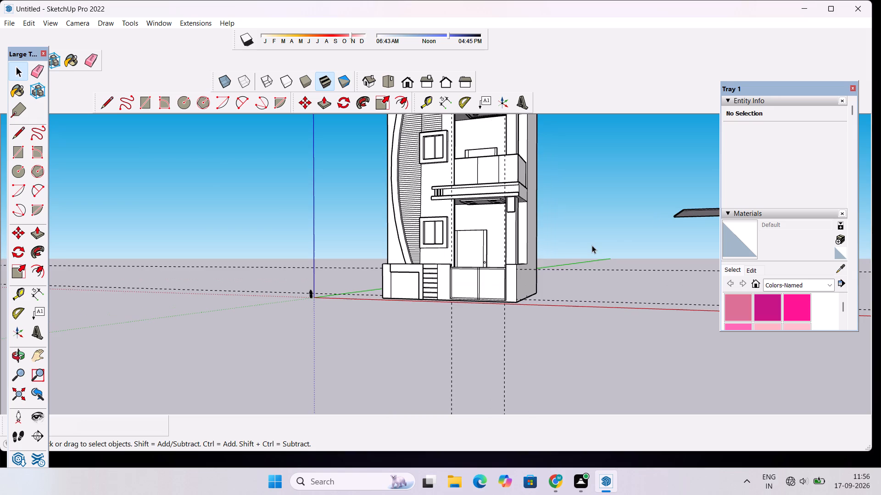
Erase the two vertical and two horizontal guides around the compound wall's two-panel gate.
key("o")
left_click_drag(533, 303, 580, 256)
scroll(552, 267, "down", 4)
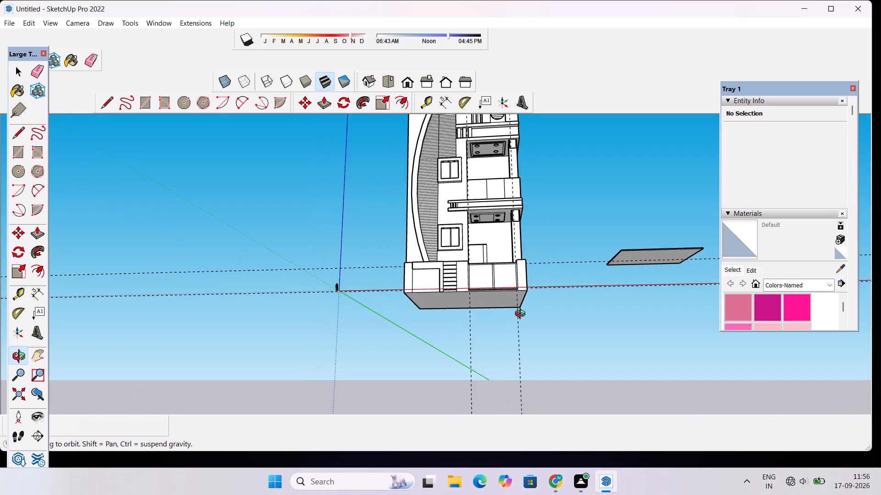
left_click_drag(519, 350, 519, 420)
scroll(506, 395, "up", 2)
key("e")
left_click_drag(545, 348, 519, 358)
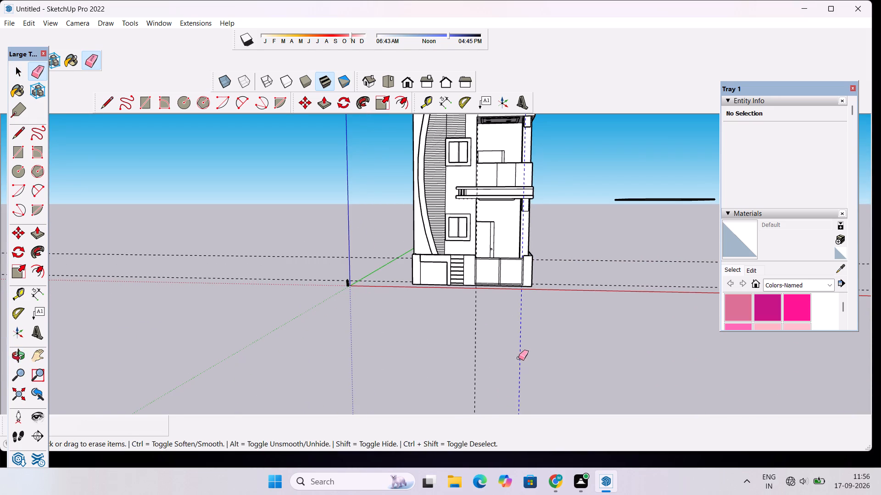
left_click_drag(519, 358, 470, 386)
left_click_drag(308, 245, 310, 265)
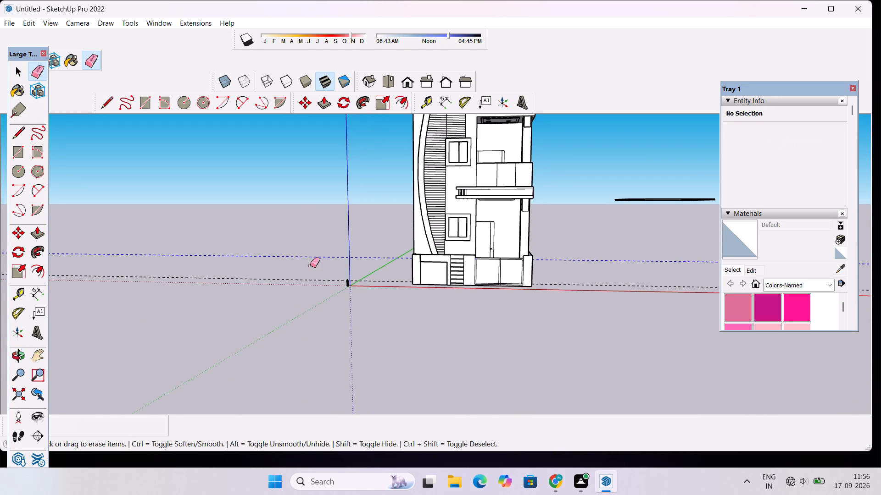
left_click_drag(310, 265, 312, 284)
Examine the whole building facade from different distances and angles, from the compound wall up to the roof parapet.
scroll(421, 283, "up", 7)
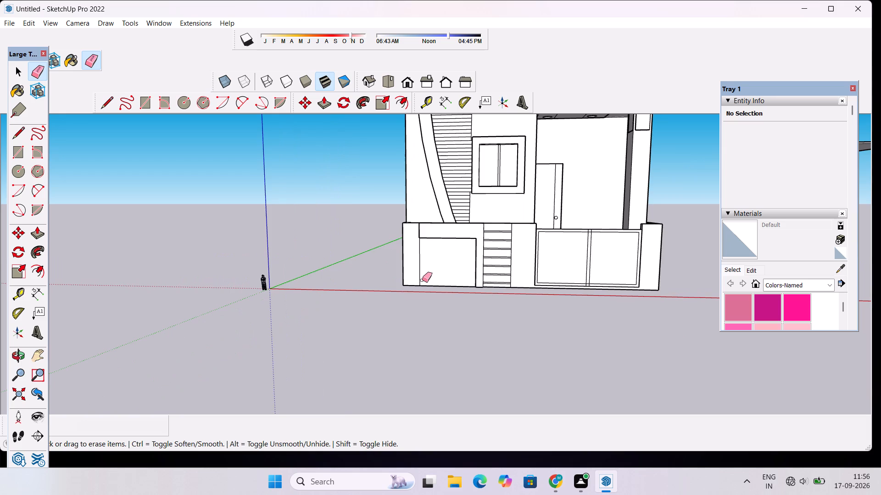
scroll(422, 280, "down", 9)
scroll(422, 280, "up", 5)
scroll(422, 280, "down", 2)
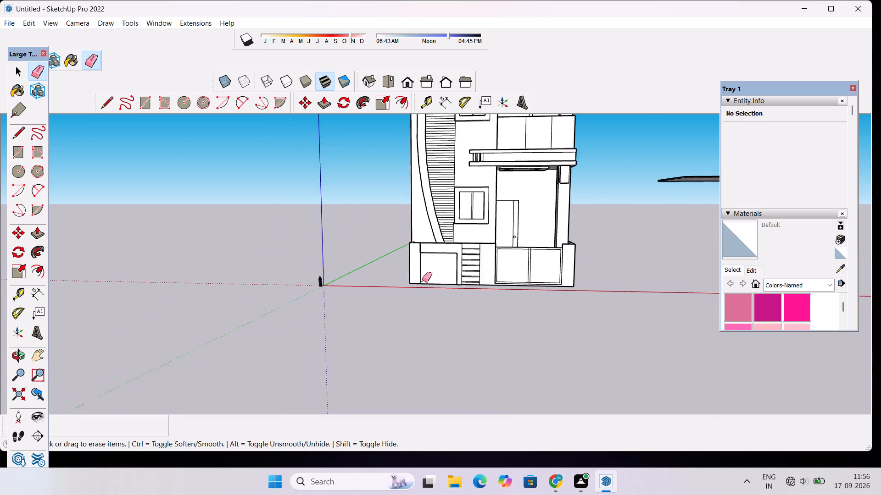
scroll(422, 280, "down", 3)
scroll(379, 290, "down", 2)
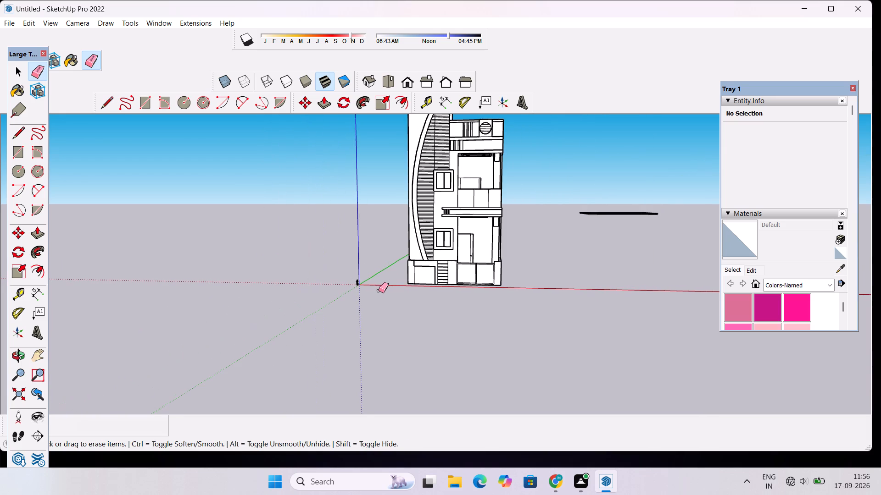
scroll(379, 291, "down", 4)
left_click_drag(341, 313, 381, 320)
scroll(395, 306, "up", 3)
key("o")
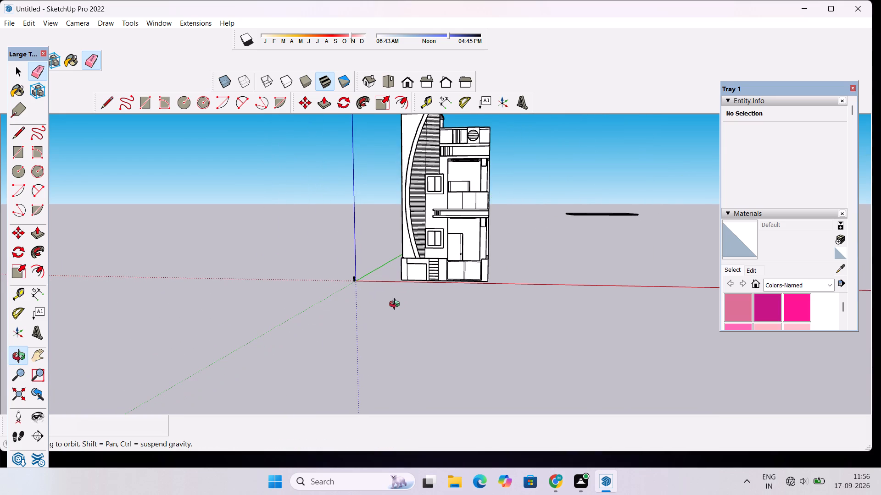
left_click_drag(378, 297, 387, 321)
scroll(398, 309, "down", 2)
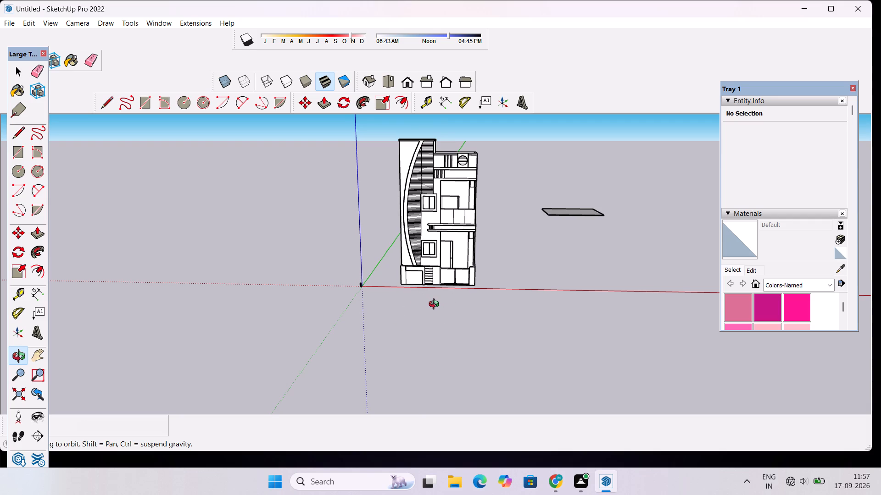
scroll(456, 287, "down", 5)
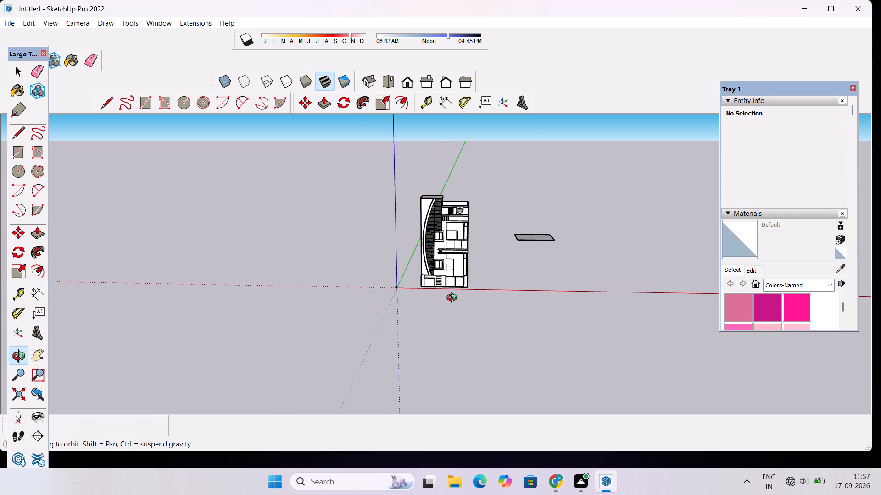
scroll(454, 299, "down", 1)
scroll(453, 299, "up", 5)
left_click_drag(452, 298, 458, 267)
scroll(458, 265, "down", 5)
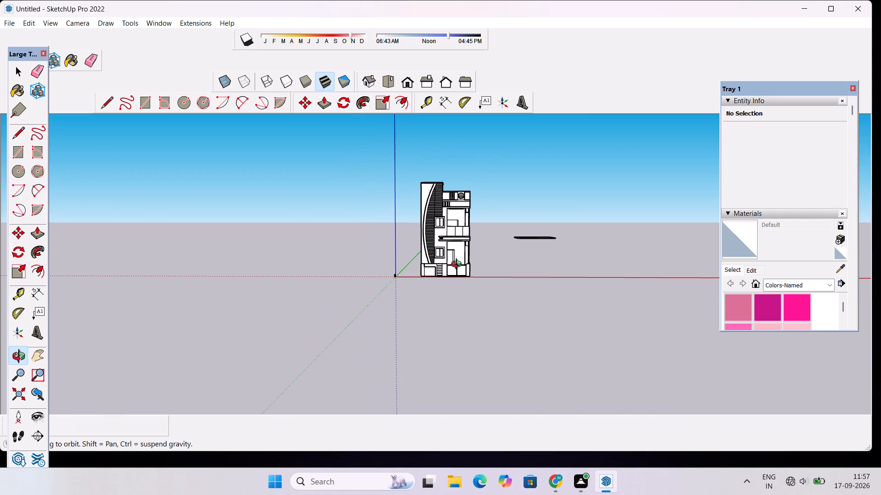
scroll(458, 265, "down", 3)
left_click_drag(496, 242, 487, 271, "shift")
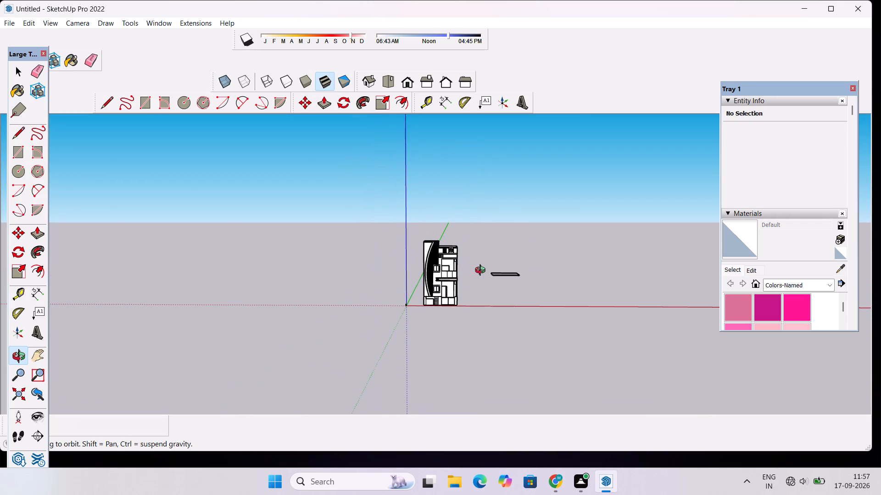
left_click_drag(420, 284, 444, 302)
scroll(468, 247, "up", 7)
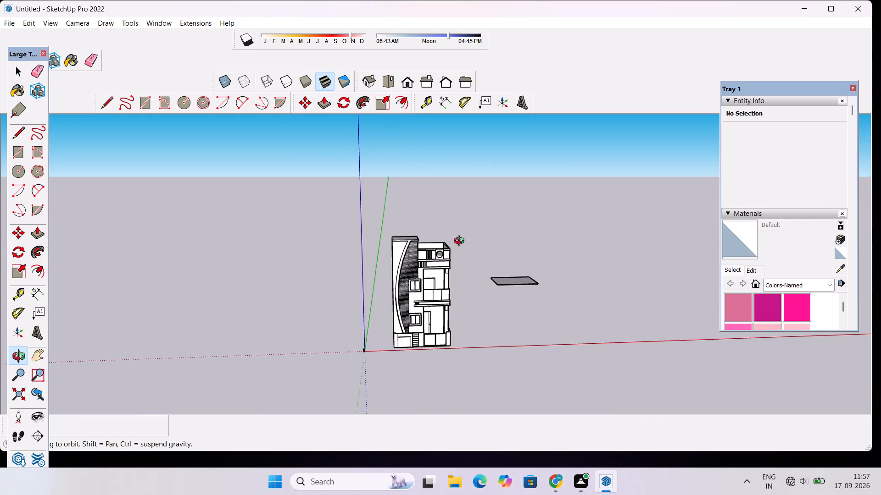
scroll(461, 242, "up", 4)
left_click_drag(451, 330, 426, 286, "shift")
scroll(408, 255, "down", 5)
scroll(390, 297, "up", 3)
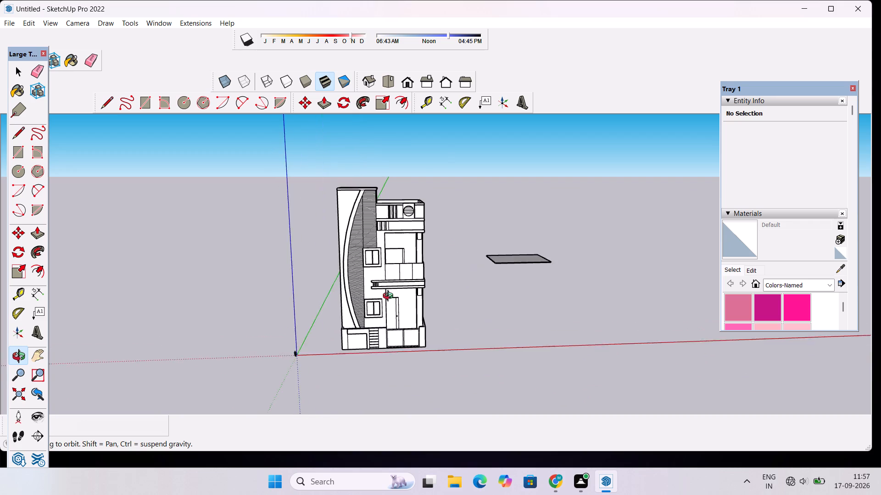
scroll(390, 297, "up", 7)
left_click_drag(434, 308, 401, 313)
scroll(401, 291, "up", 4)
left_click_drag(411, 264, 418, 297, "shift")
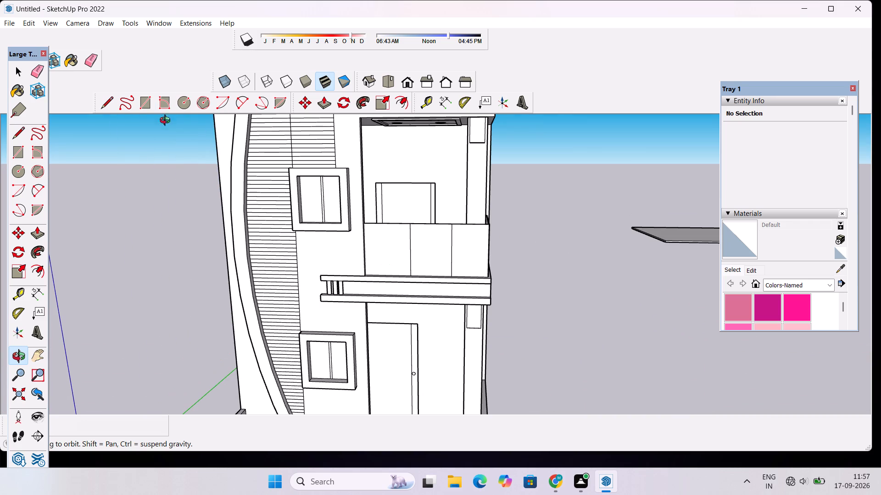
Choose the 0111_SlateGray material from the Colors-Named collection for painting.
scroll(753, 253, "down", 2)
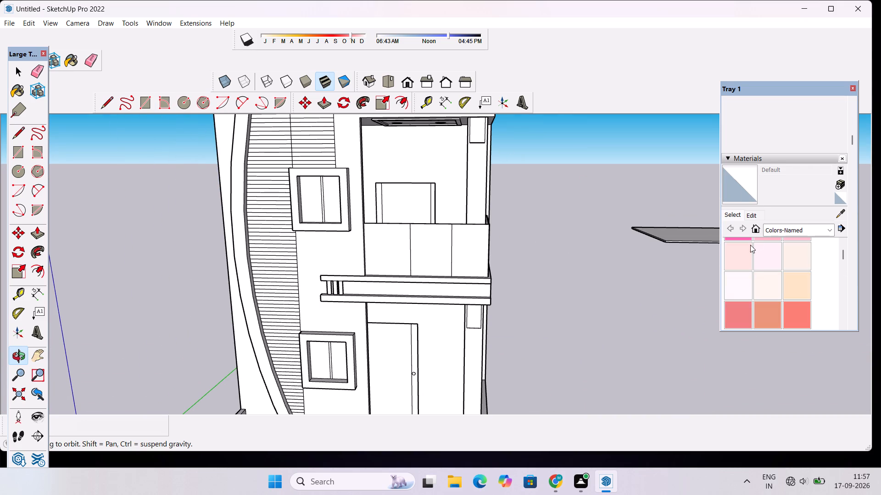
scroll(783, 171, "down", 3)
scroll(773, 193, "up", 2)
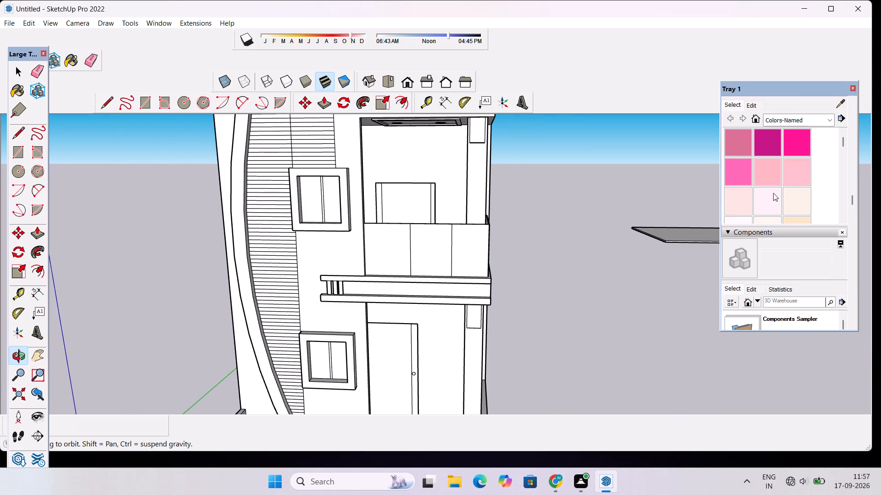
scroll(773, 193, "up", 2)
scroll(779, 213, "down", 3)
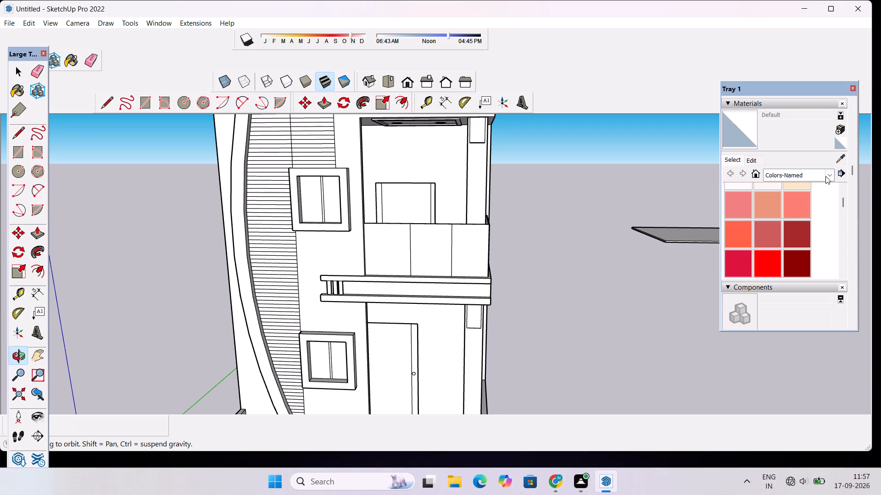
left_click(825, 176)
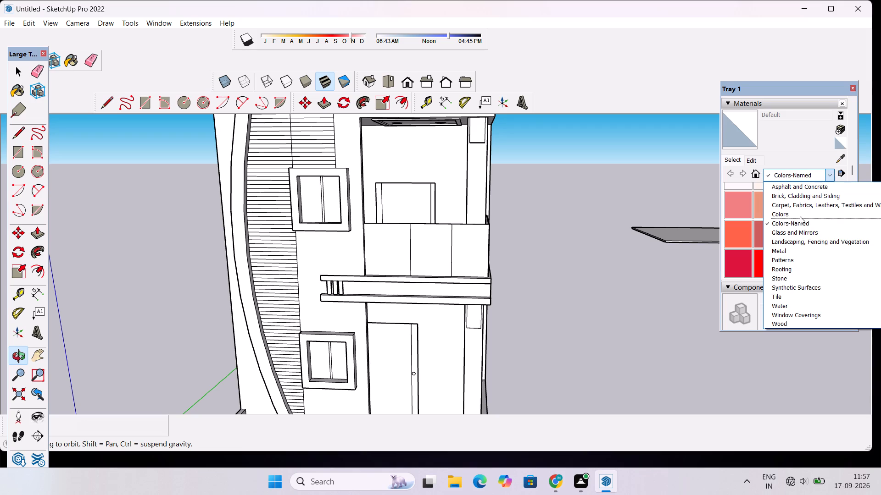
left_click(800, 223)
scroll(785, 216, "down", 5)
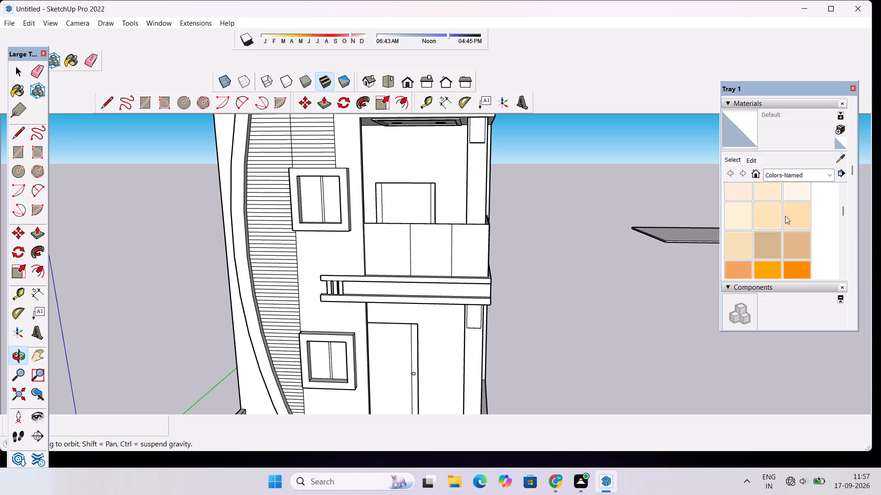
scroll(785, 216, "down", 9)
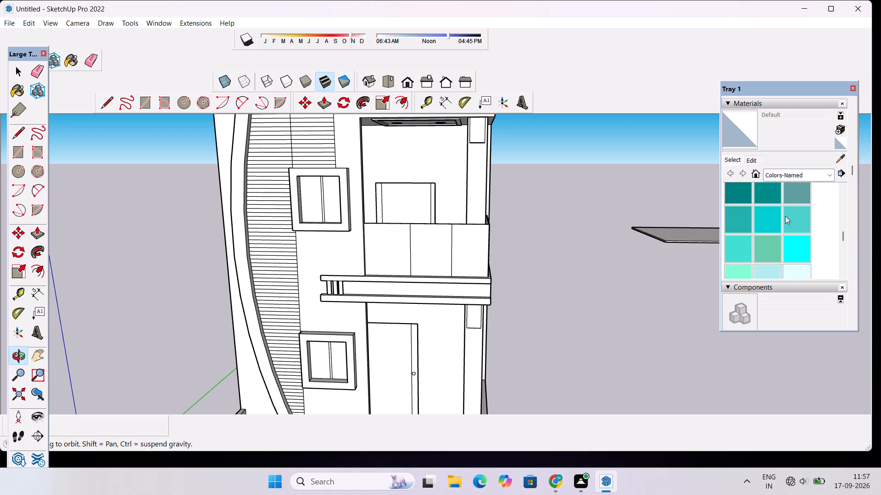
scroll(785, 216, "down", 6)
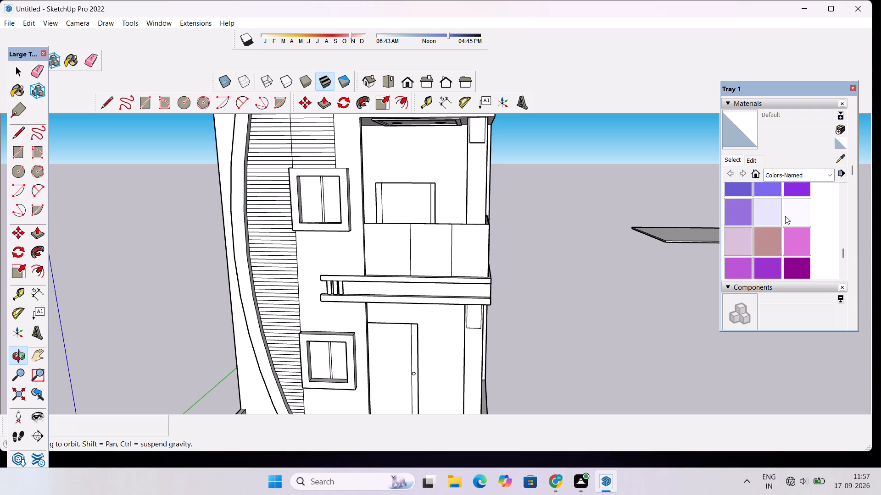
scroll(785, 216, "up", 3)
scroll(785, 216, "down", 2)
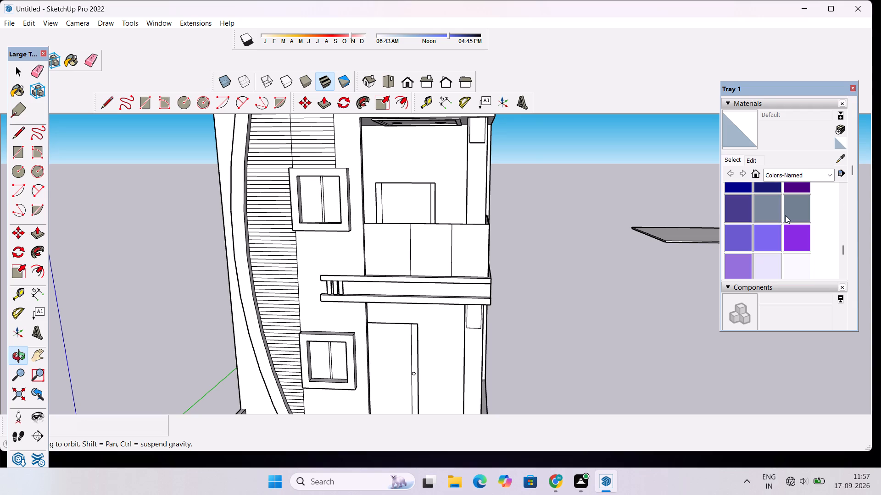
left_click(797, 216)
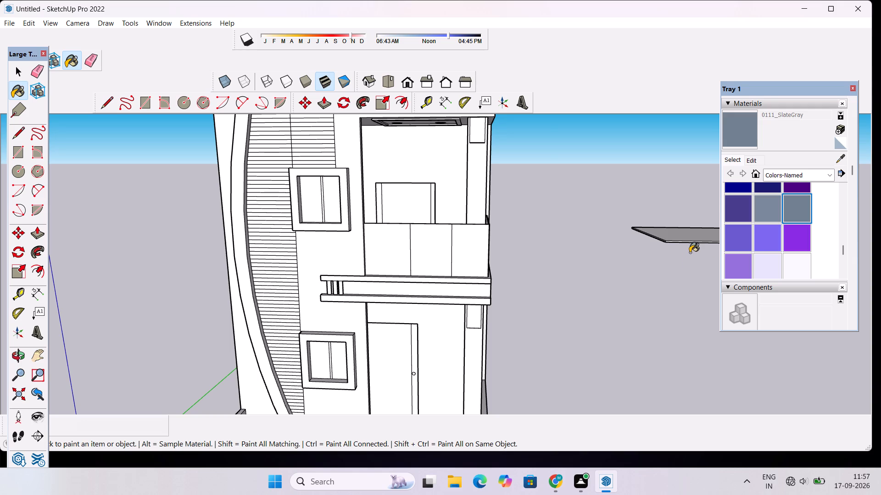
Paint the topmost seven slats of the facade's slatted wall with 0111_SlateGray, on the parapet side of the vertical dividing line.
scroll(425, 272, "down", 6)
scroll(303, 151, "up", 2)
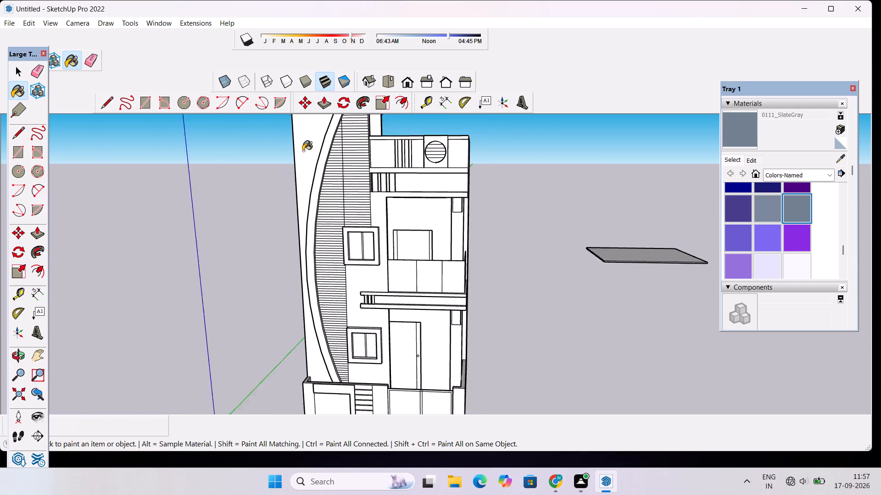
scroll(303, 151, "up", 2)
scroll(303, 151, "down", 6)
scroll(303, 151, "up", 1)
scroll(303, 151, "down", 6)
scroll(318, 125, "up", 13)
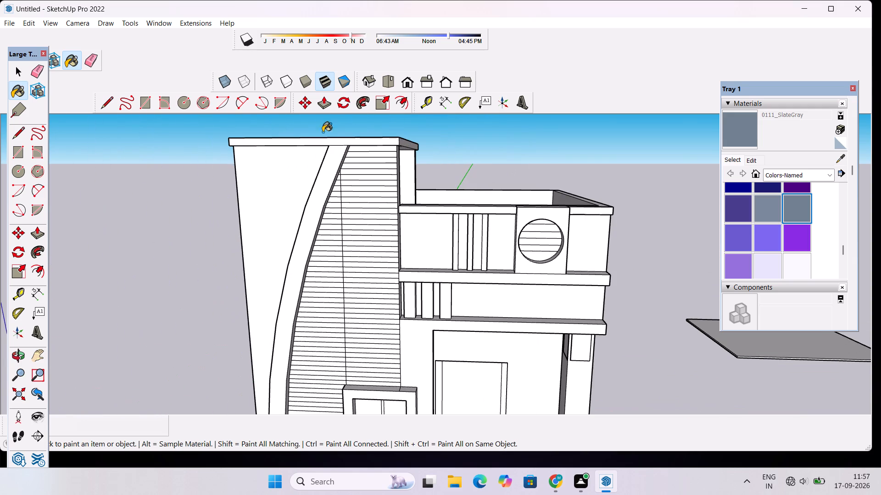
scroll(350, 179, "up", 10)
scroll(364, 158, "down", 7)
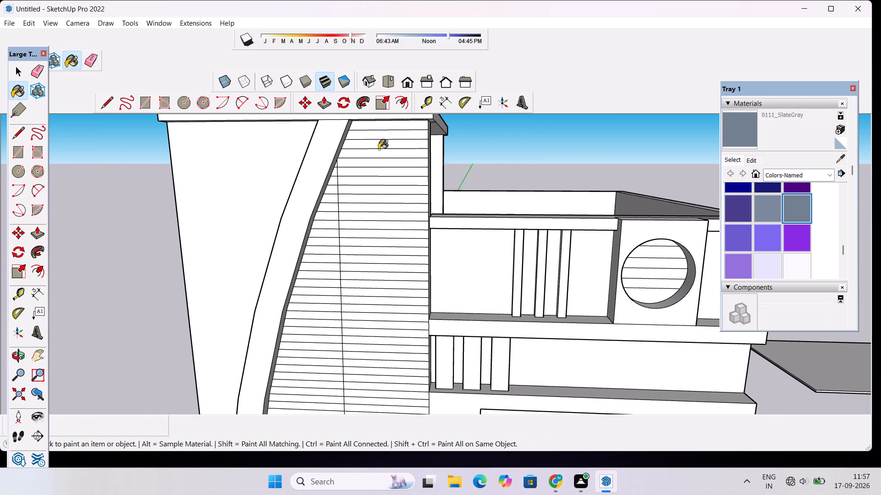
left_click(389, 128)
left_click(392, 138)
left_click(392, 148)
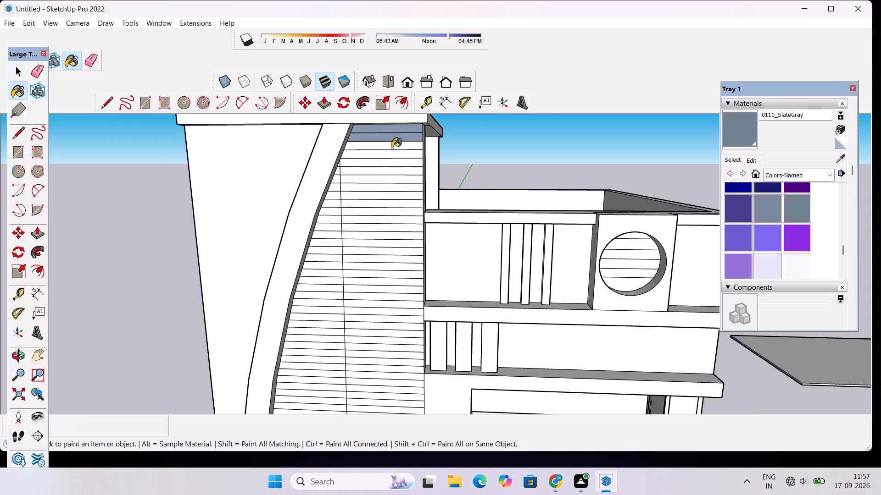
left_click(392, 154)
left_click(392, 160)
left_click(394, 172)
left_click(395, 177)
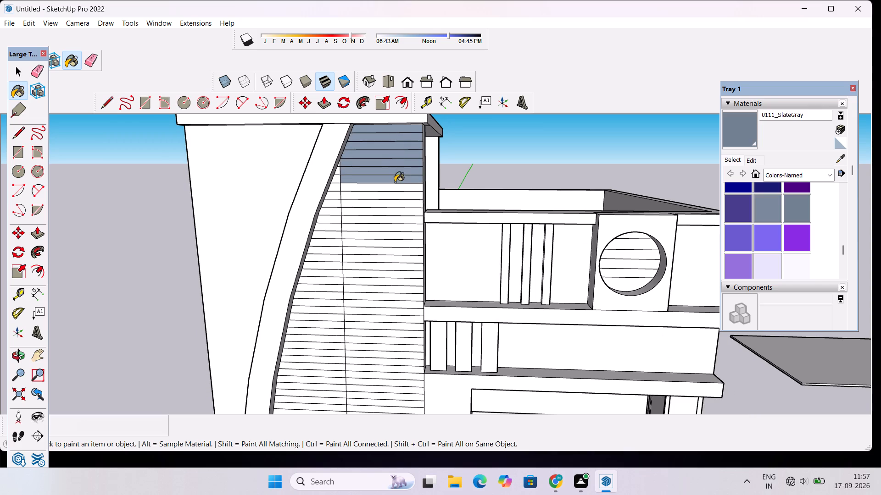
left_click(395, 182)
Paint the next slats below the painted top block with 0111_SlateGray, on the parapet side of the vertical dividing line.
left_click_drag(395, 188, 394, 193)
left_click_drag(393, 187, 397, 225)
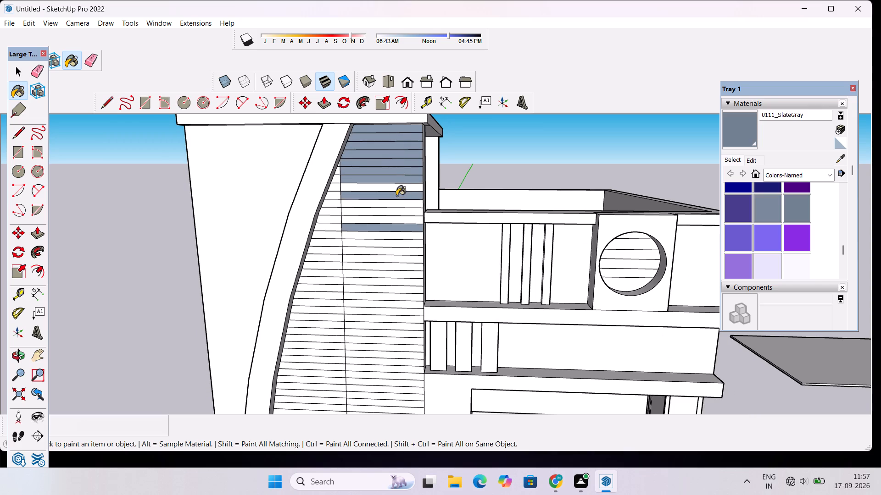
left_click(396, 188)
left_click(396, 207)
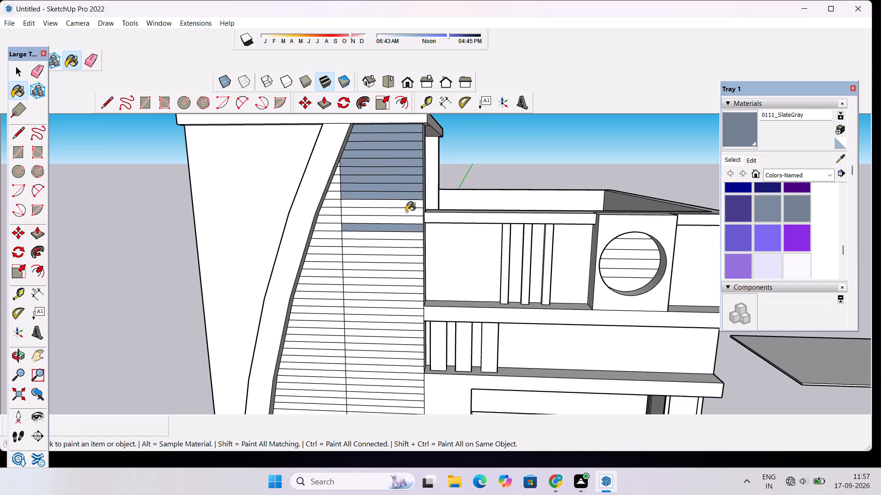
left_click(412, 203)
left_click(413, 208)
left_click(413, 211)
left_click(413, 218)
left_click(413, 220)
left_click(413, 225)
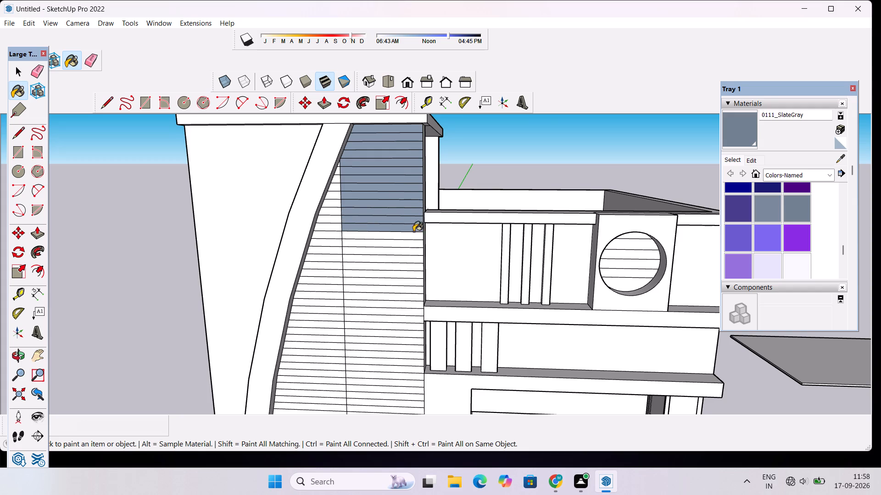
left_click(413, 234)
left_click(408, 243)
Paint the block of slats directly above the upper window frame with 0111_SlateGray, on the parapet side of the dividing line.
scroll(390, 154, "down", 12)
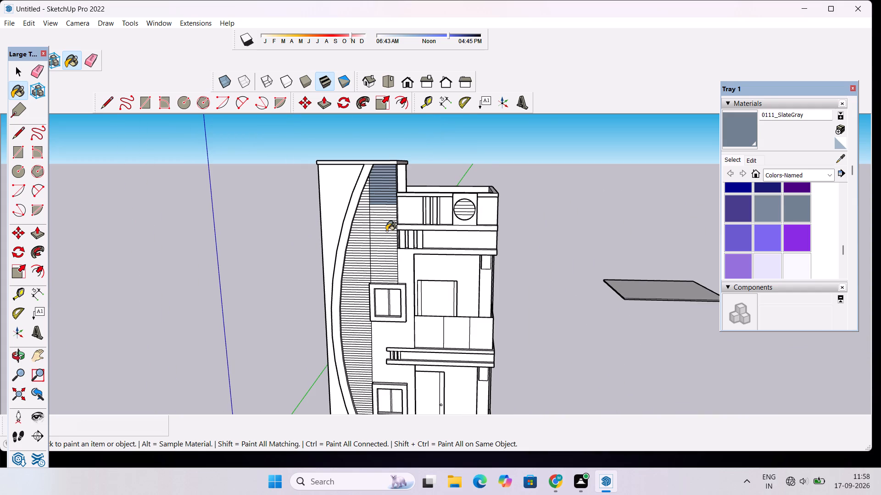
scroll(384, 249, "down", 5)
scroll(375, 284, "up", 7)
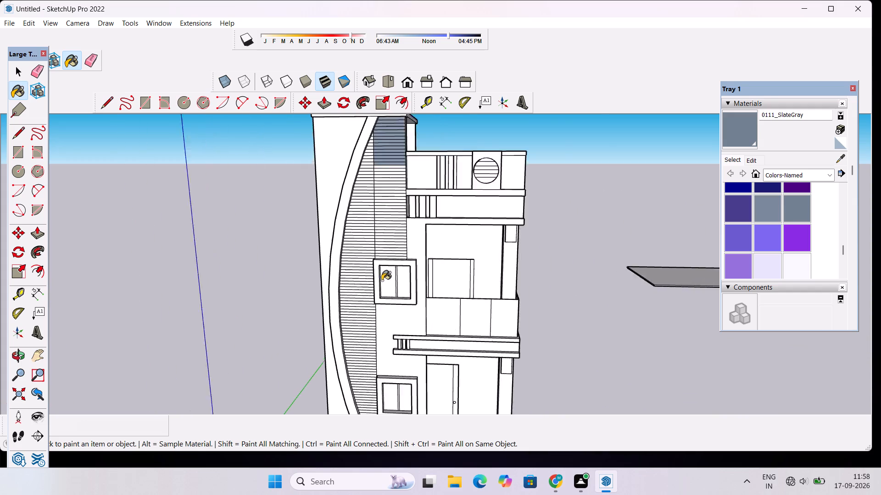
scroll(382, 280, "up", 3)
scroll(406, 242, "up", 10)
left_click(418, 252)
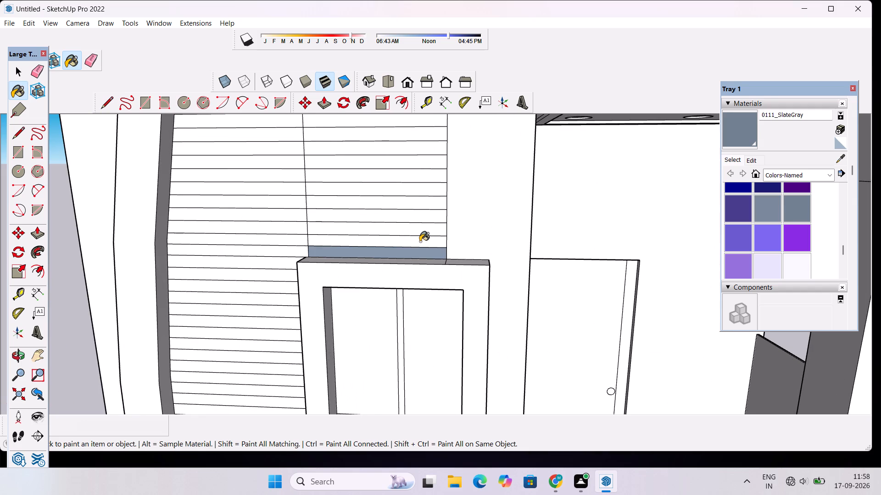
left_click(420, 239)
left_click(422, 233)
left_click(423, 220)
left_click(424, 207)
left_click(421, 190)
left_click(421, 168)
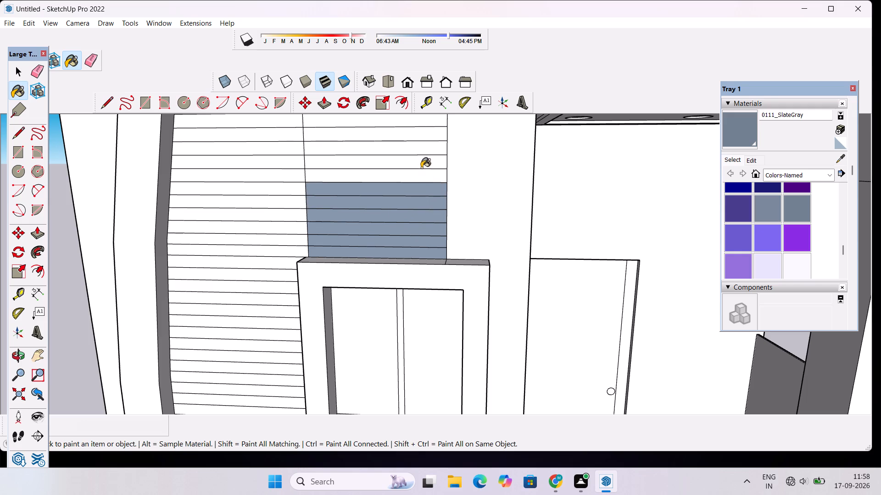
left_click(411, 172)
scroll(415, 172, "down", 5)
left_click(415, 154)
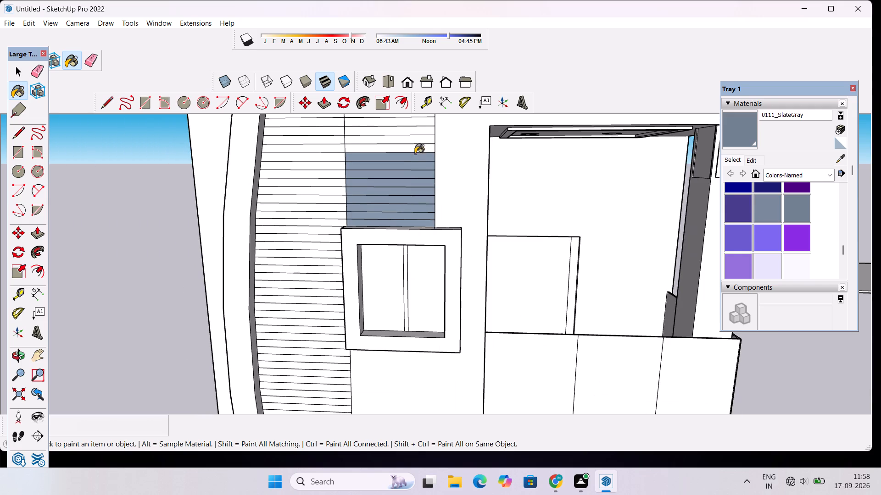
left_click(415, 151)
left_click(413, 143)
Continue the upper painted slat block downward with 0111_SlateGray, to just below the parapet's middle horizontal band.
scroll(409, 171, "down", 11)
scroll(417, 175, "up", 1)
scroll(419, 170, "down", 6)
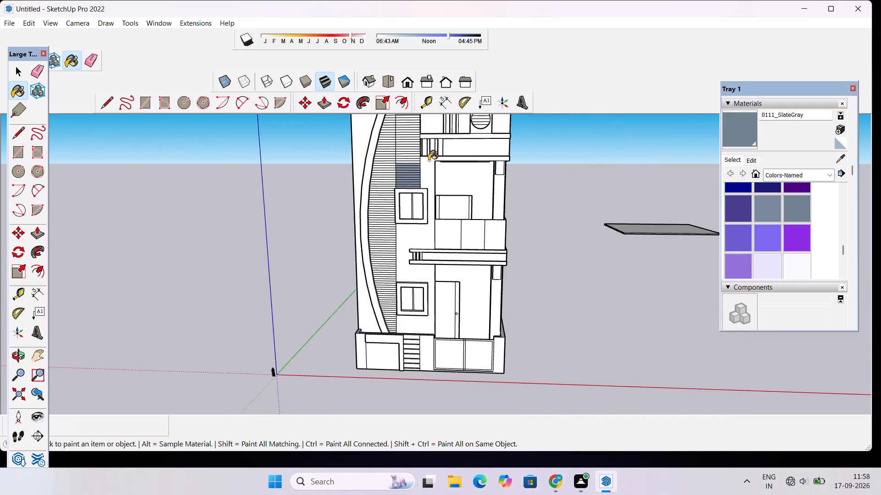
scroll(429, 160, "down", 6)
scroll(399, 140, "up", 9)
scroll(436, 140, "up", 12)
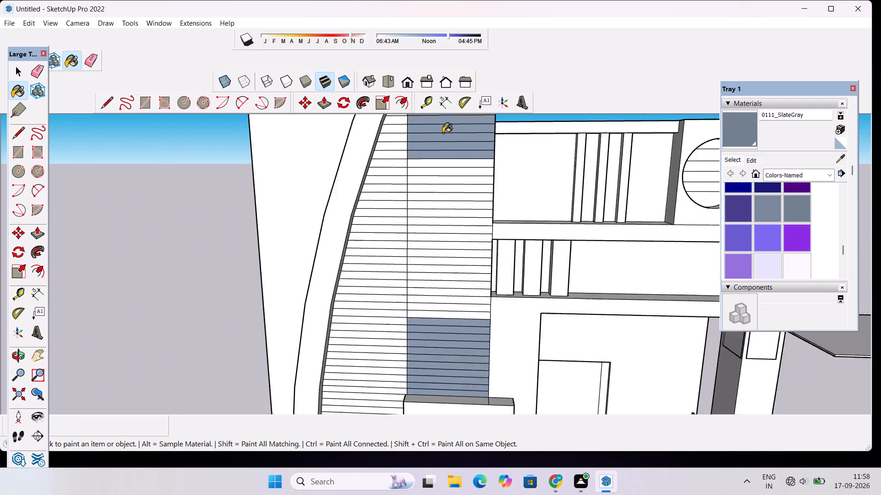
scroll(443, 133, "up", 2)
left_click(487, 174)
left_click(480, 187)
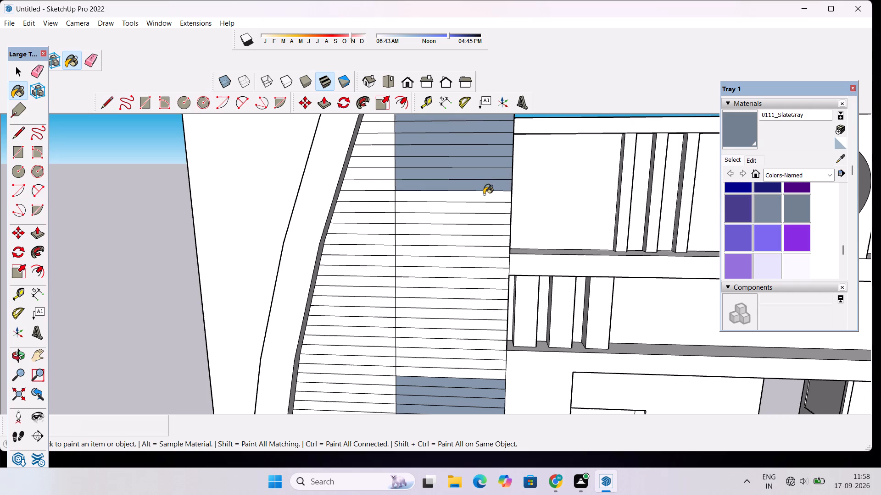
left_click(484, 194)
left_click(484, 205)
left_click(483, 219)
scroll(470, 220, "down", 4)
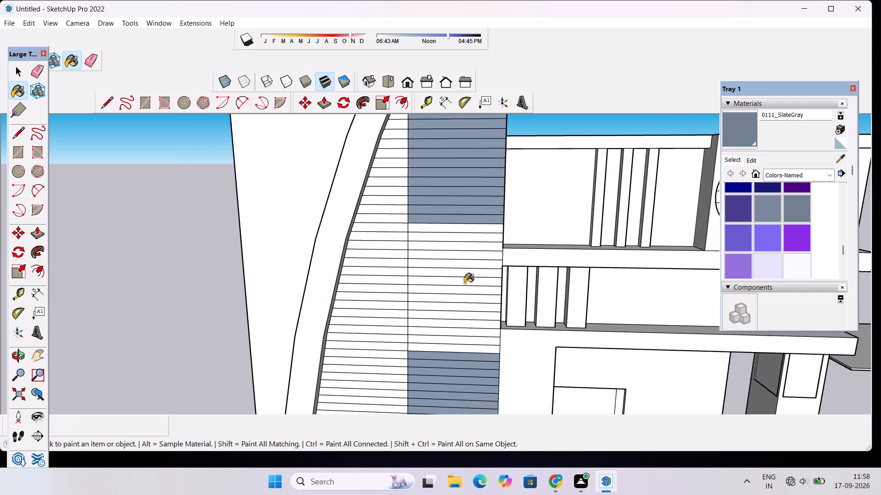
scroll(464, 283, "up", 6)
left_click(502, 198)
left_click(499, 205)
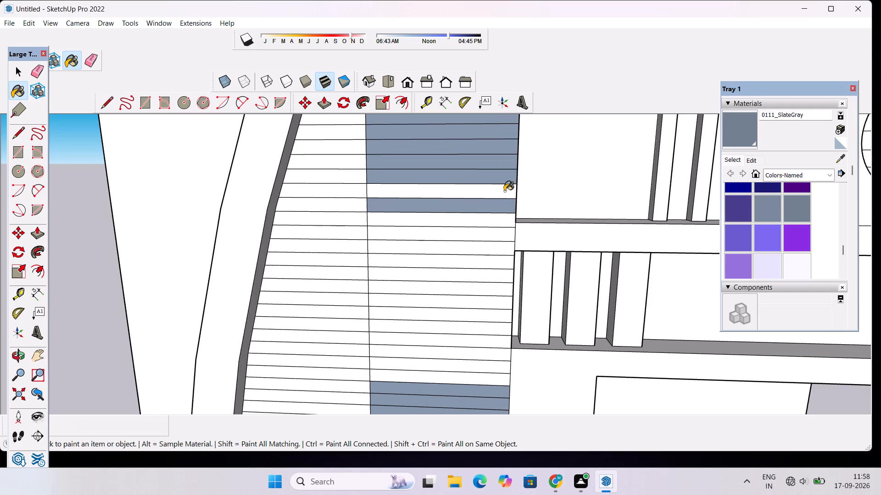
left_click(504, 191)
left_click(495, 219)
left_click(493, 236)
left_click(490, 253)
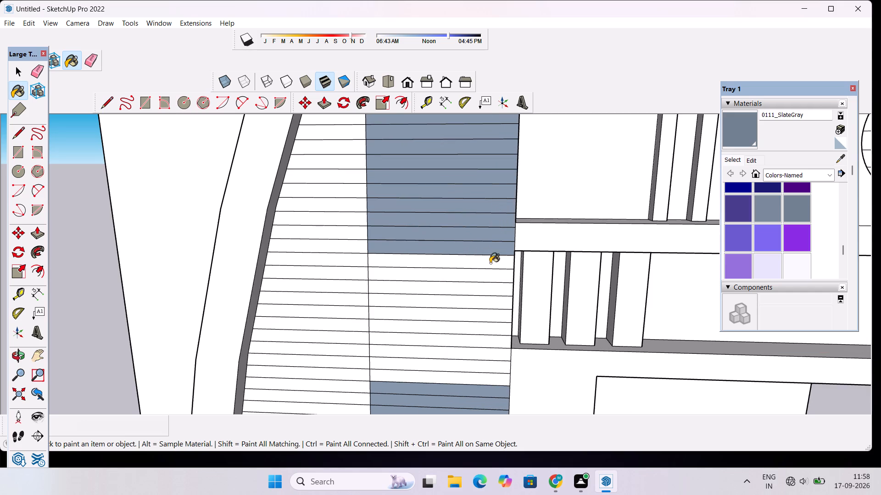
left_click(490, 263)
left_click(488, 275)
Paint the remaining blank slats between the two painted blocks with 0111_SlateGray to complete the strip above the upper window.
scroll(452, 243, "down", 3)
scroll(447, 294, "up", 3)
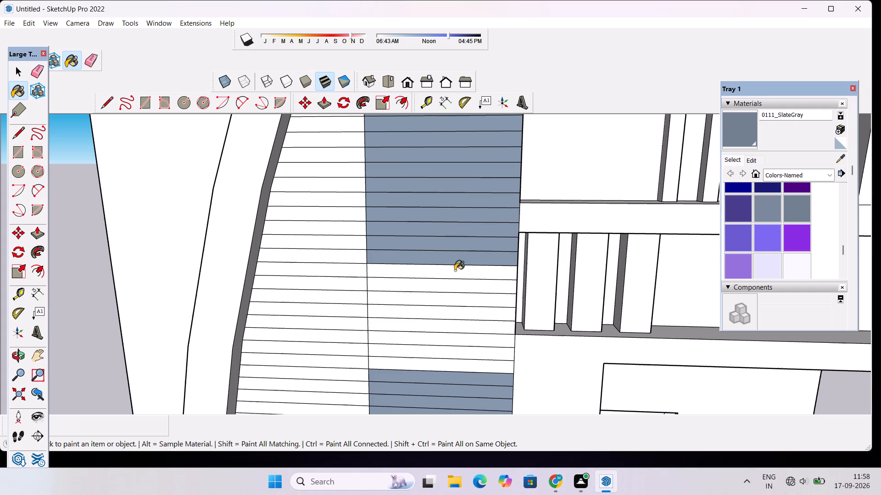
left_click(455, 270)
left_click(459, 281)
left_click(461, 298)
left_click(461, 316)
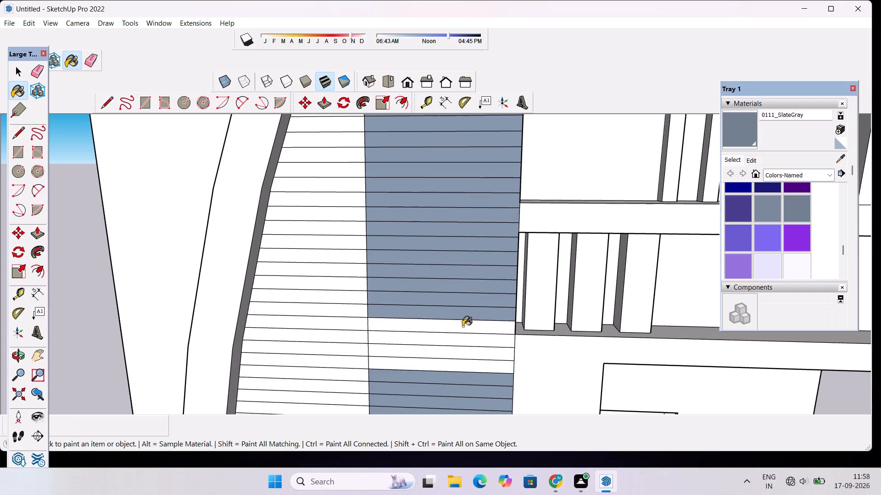
left_click(463, 326)
left_click(463, 339)
left_click(463, 350)
left_click(461, 360)
Examine the painted slat strip against the whole building facade from different distances.
scroll(418, 302, "down", 3)
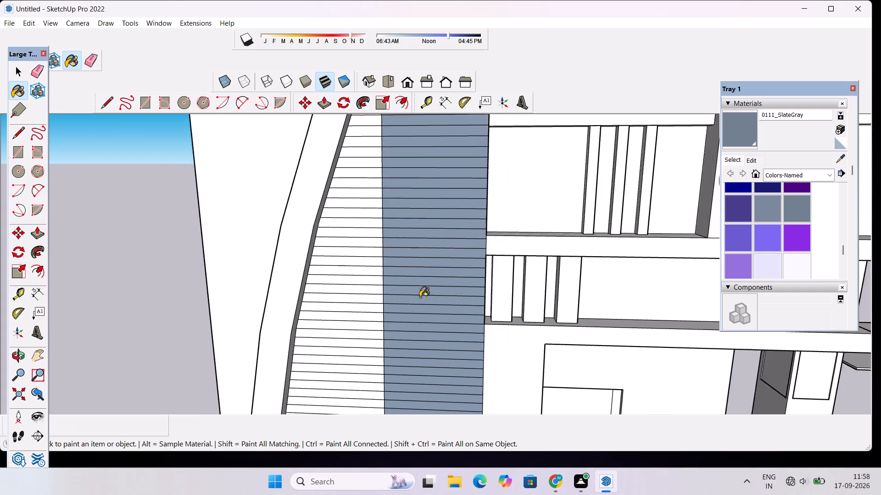
scroll(420, 297, "down", 13)
scroll(430, 253, "down", 16)
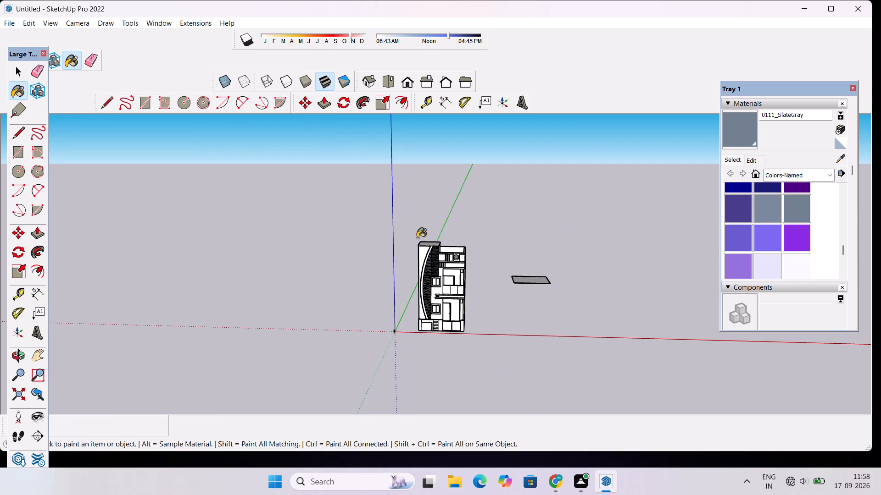
scroll(417, 238, "down", 6)
scroll(436, 311, "up", 6)
scroll(383, 254, "up", 9)
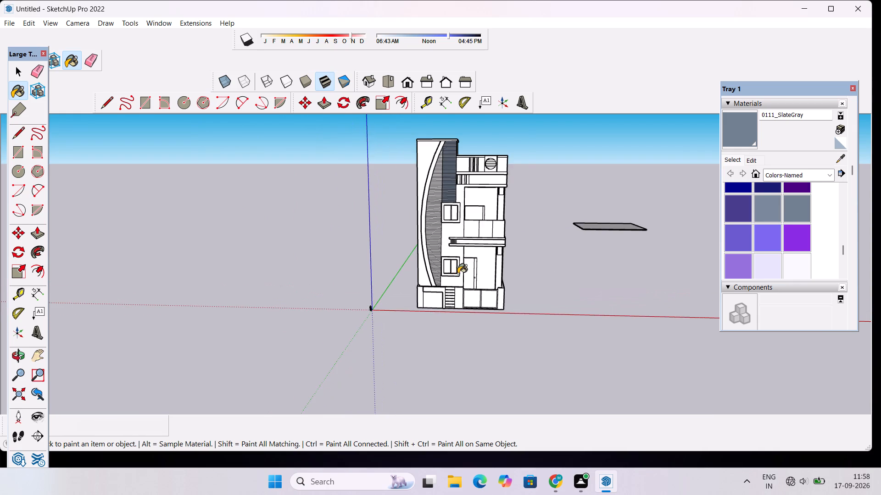
scroll(458, 274, "up", 1)
scroll(374, 281, "down", 13)
scroll(421, 253, "up", 16)
scroll(439, 227, "down", 7)
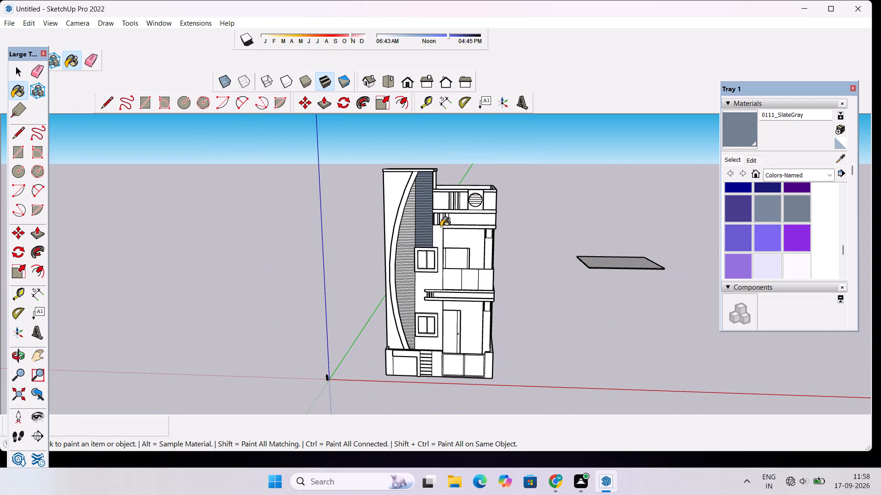
scroll(437, 194, "down", 5)
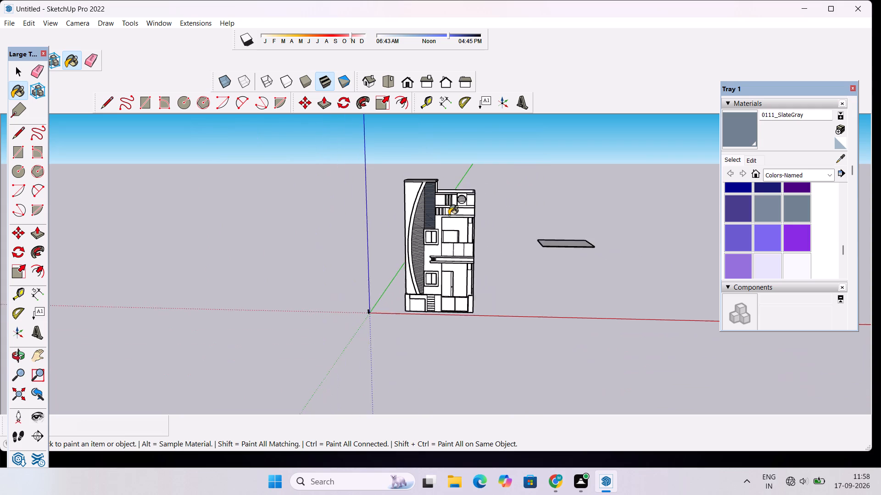
scroll(449, 215, "down", 1)
scroll(474, 251, "up", 8)
scroll(429, 198, "down", 3)
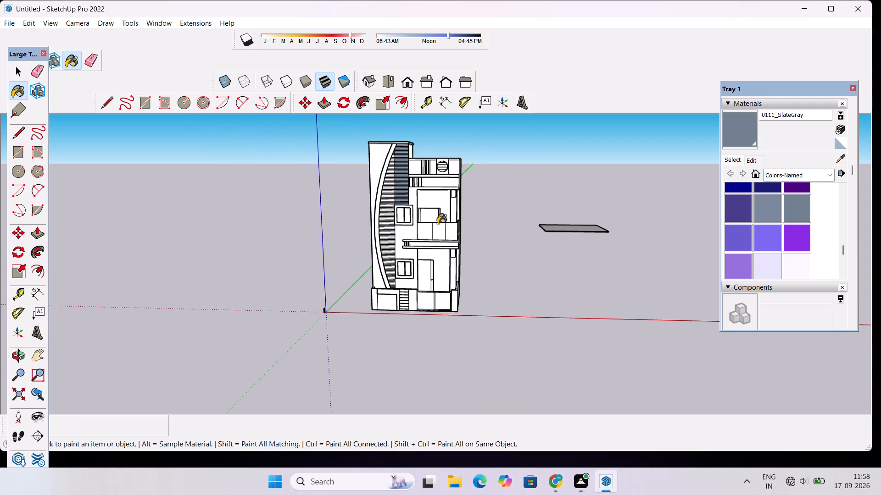
scroll(437, 224, "down", 4)
scroll(424, 154, "up", 19)
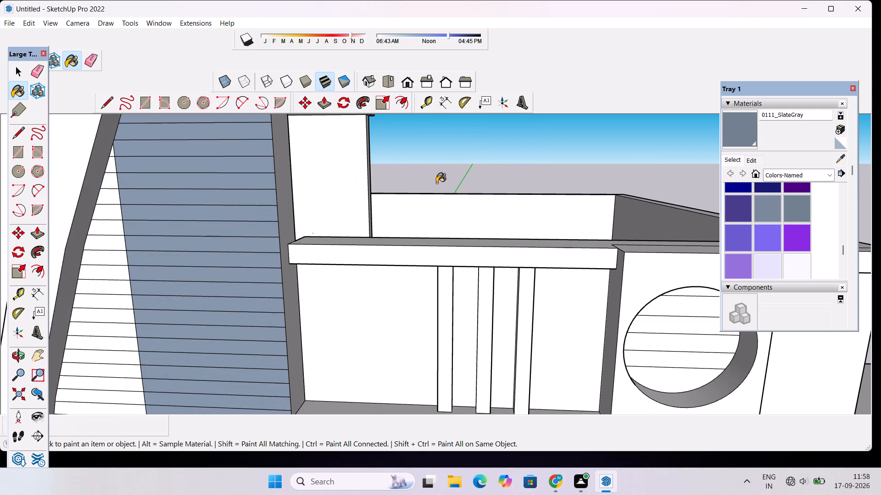
Edit the 0111_SlateGray material to a darker shade of the same color.
left_click(754, 162)
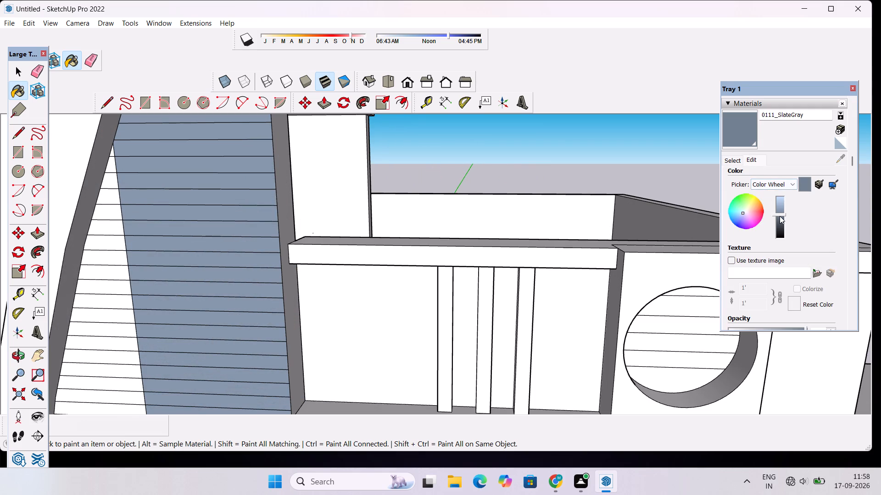
left_click(780, 216)
left_click(781, 218)
left_click(781, 219)
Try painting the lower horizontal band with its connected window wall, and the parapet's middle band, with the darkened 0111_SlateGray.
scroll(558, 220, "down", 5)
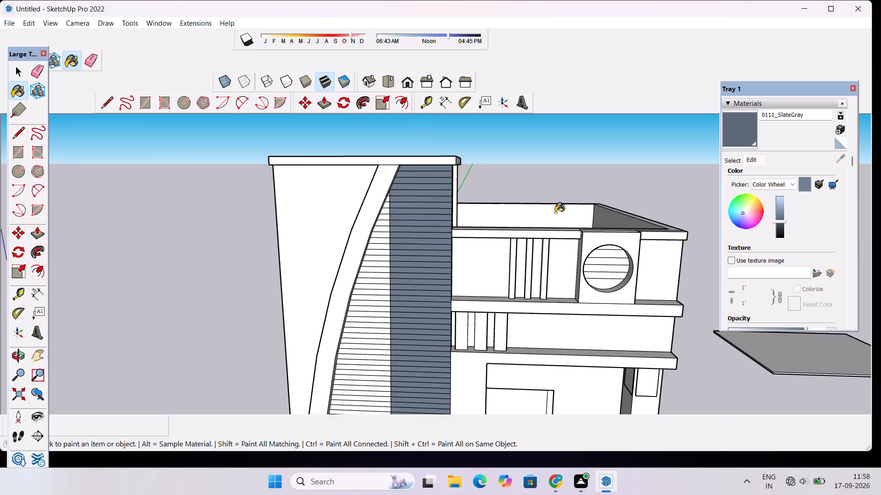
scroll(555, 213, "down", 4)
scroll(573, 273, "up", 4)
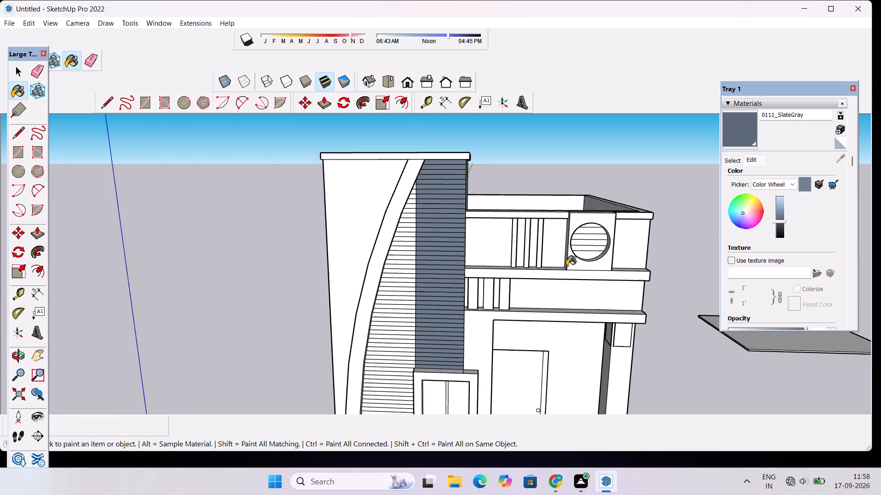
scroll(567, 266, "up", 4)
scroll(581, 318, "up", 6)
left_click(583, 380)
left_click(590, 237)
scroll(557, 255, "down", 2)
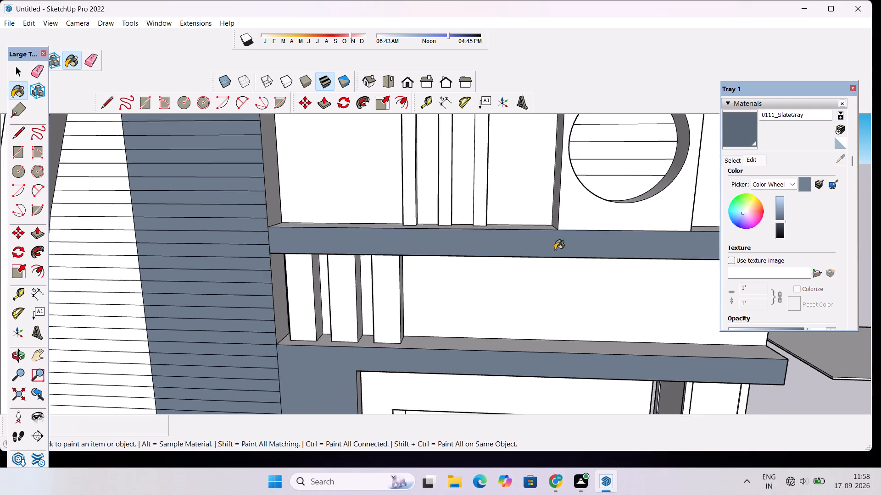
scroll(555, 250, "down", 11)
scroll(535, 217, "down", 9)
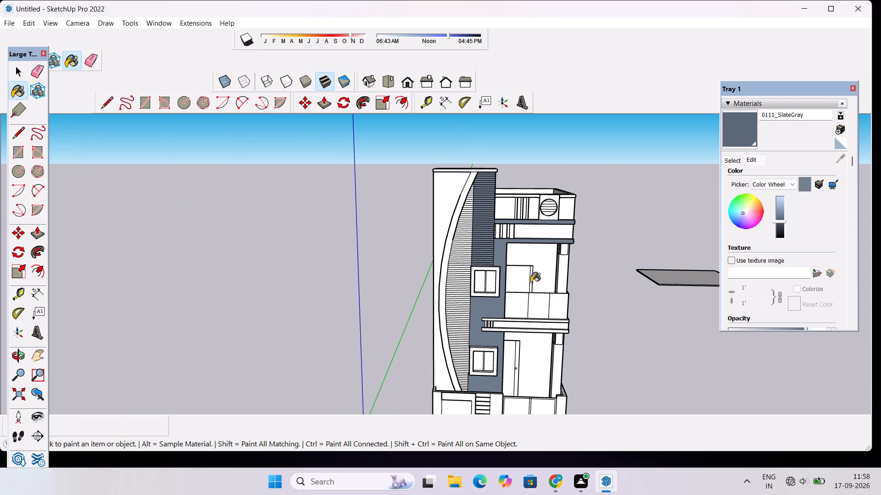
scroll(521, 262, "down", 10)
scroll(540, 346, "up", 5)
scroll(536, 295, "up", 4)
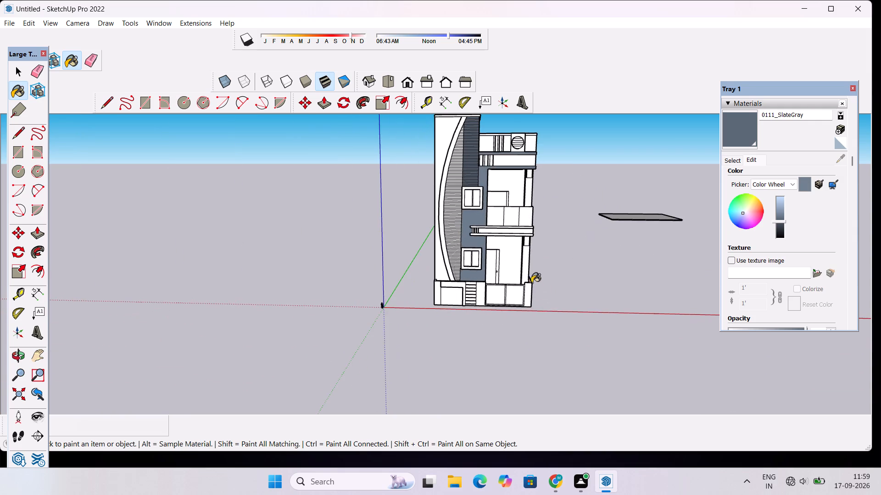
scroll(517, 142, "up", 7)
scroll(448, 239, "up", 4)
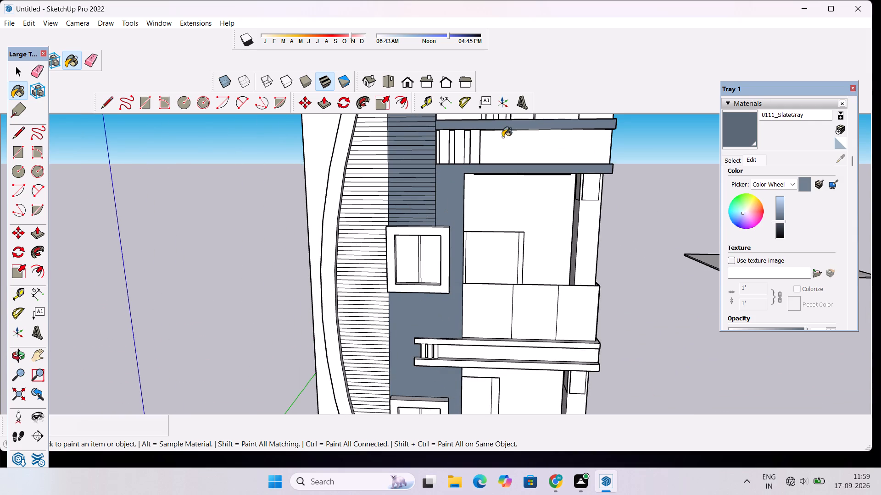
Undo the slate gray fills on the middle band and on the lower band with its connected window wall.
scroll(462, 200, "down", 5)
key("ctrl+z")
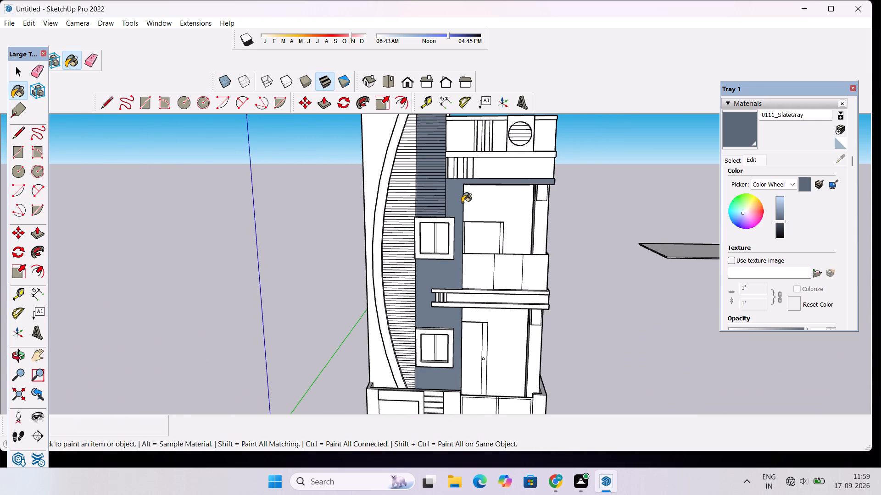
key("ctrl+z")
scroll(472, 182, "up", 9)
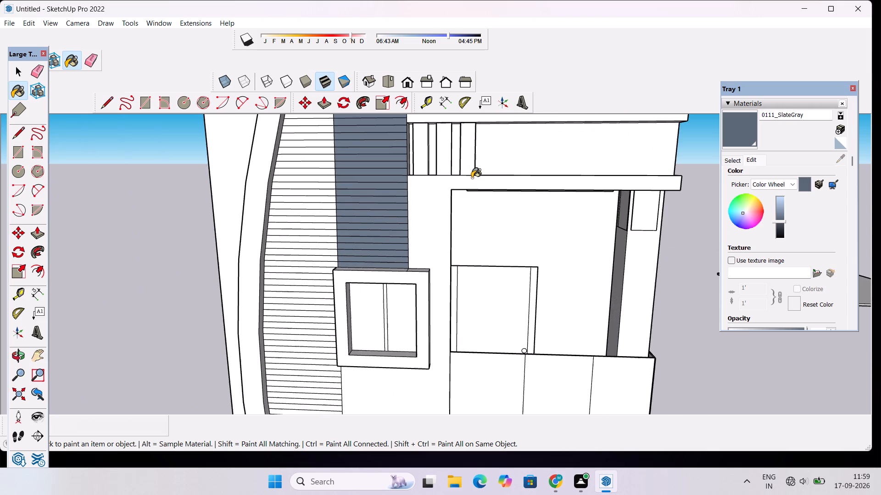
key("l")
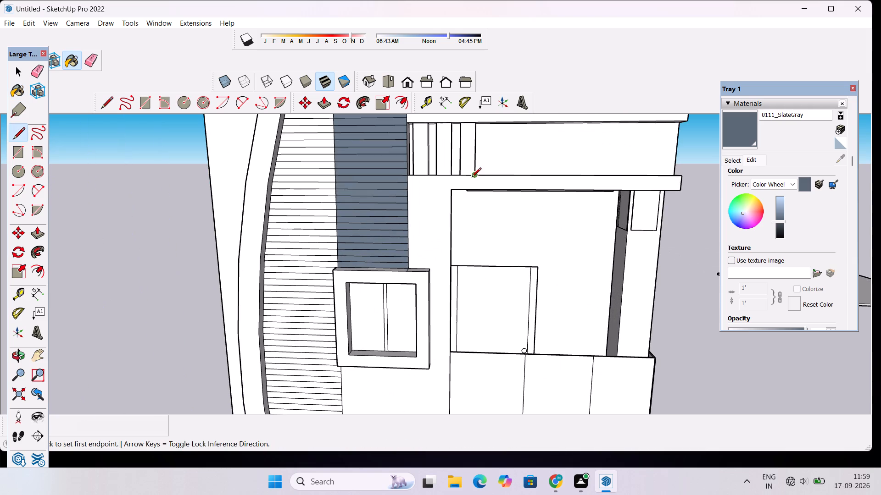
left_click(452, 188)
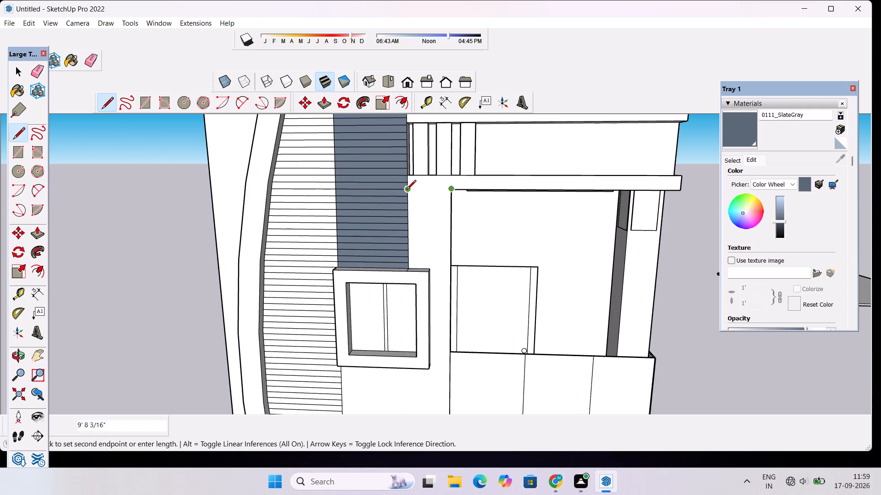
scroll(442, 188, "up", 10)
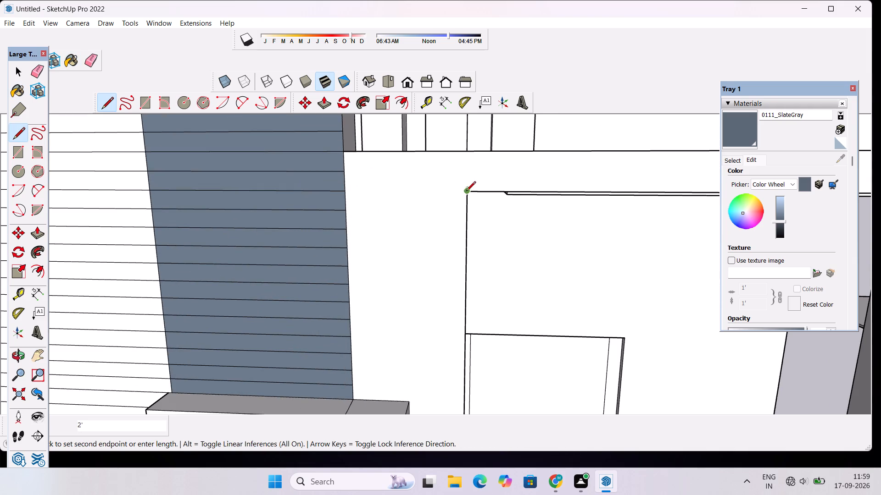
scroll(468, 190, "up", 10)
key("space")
Draw a line from the upper-left corner of the upper balcony opening across to the slat strip, separating the band from the window wall.
type("o")
left_click_drag(452, 201, 485, 209)
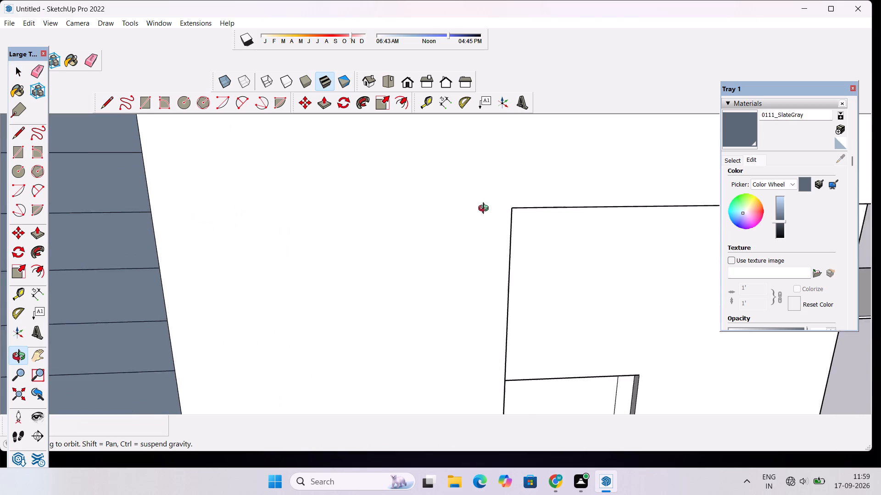
left_click_drag(485, 209, 504, 216)
key("l")
left_click(541, 217)
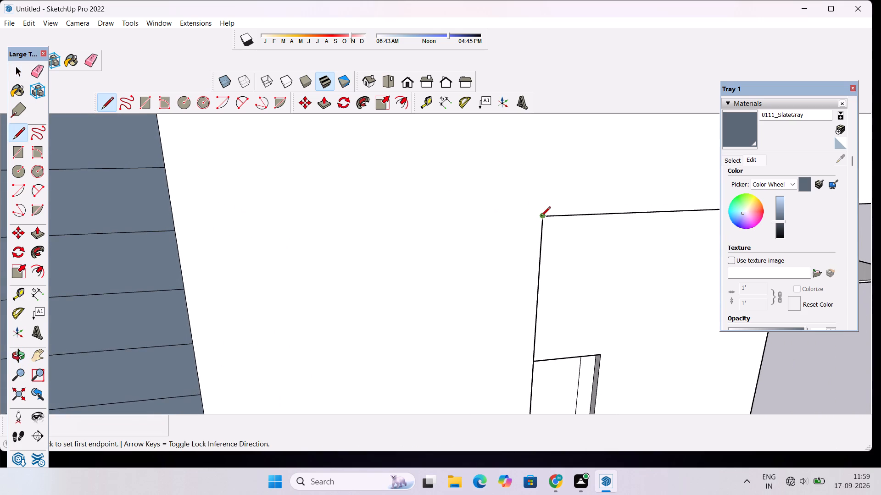
left_click(175, 232)
key("space")
Paint the separated lower horizontal band with 0111_SlateGray.
scroll(158, 231, "down", 13)
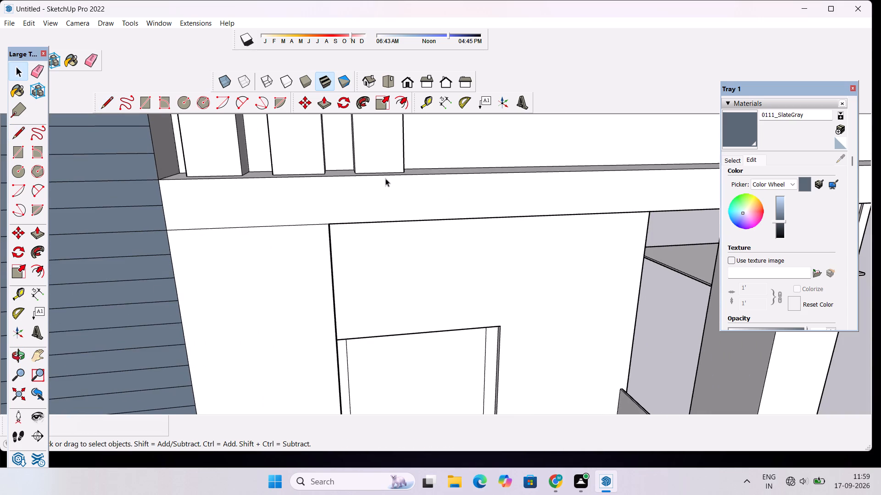
left_click(740, 127)
left_click(381, 209)
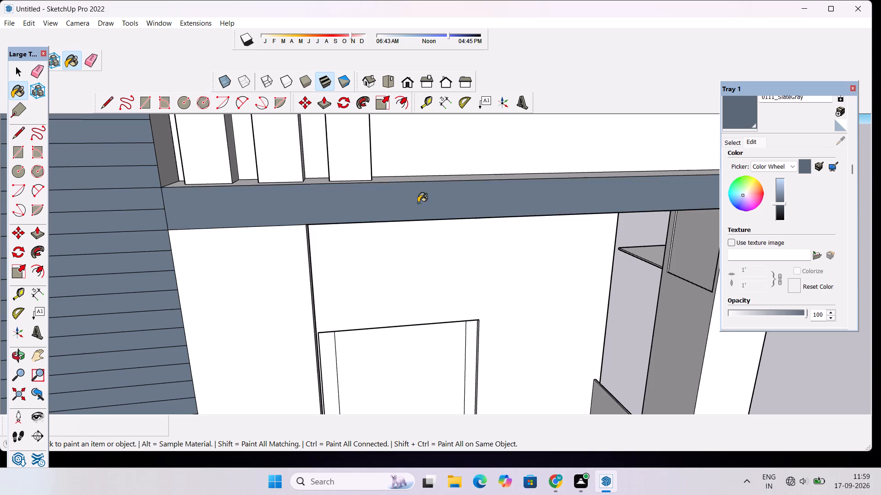
Examine the painted lower band from the front and side, and the parapet above it from higher viewpoints.
scroll(448, 193, "down", 7)
scroll(450, 193, "up", 1)
scroll(448, 190, "down", 8)
key("o")
left_click_drag(440, 261, 407, 225)
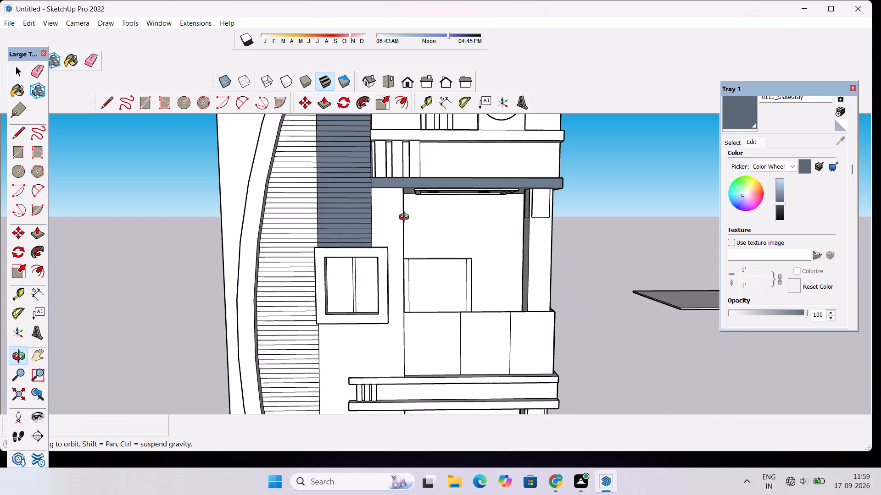
scroll(404, 207, "down", 5)
scroll(474, 197, "up", 3)
left_click_drag(578, 193, 470, 211)
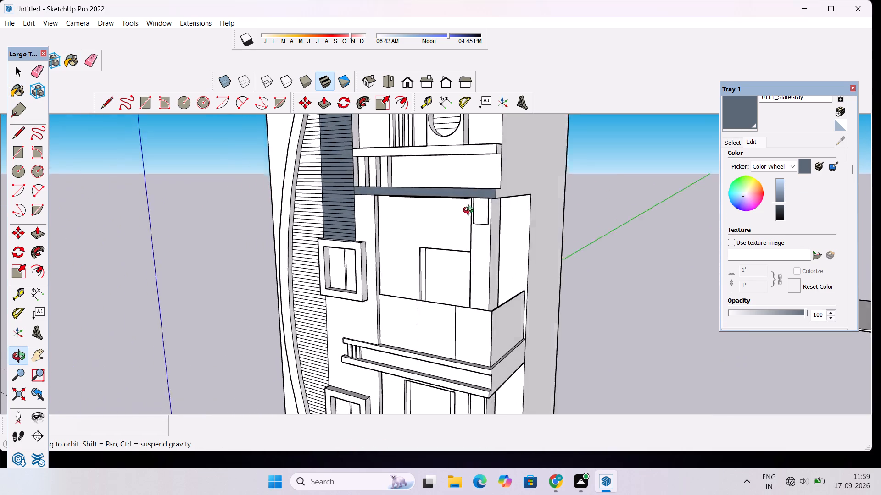
left_click_drag(470, 211, 385, 248)
scroll(470, 225, "up", 4)
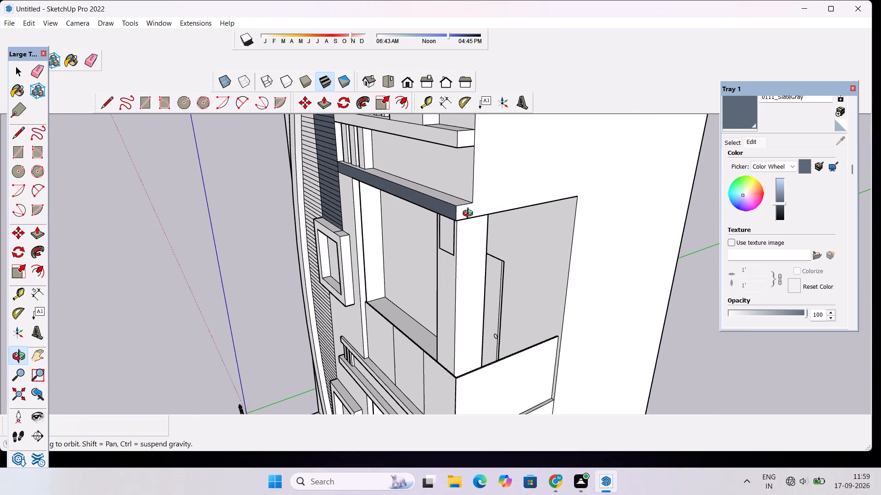
left_click_drag(414, 231, 557, 215)
scroll(576, 205, "down", 3)
scroll(565, 205, "up", 1)
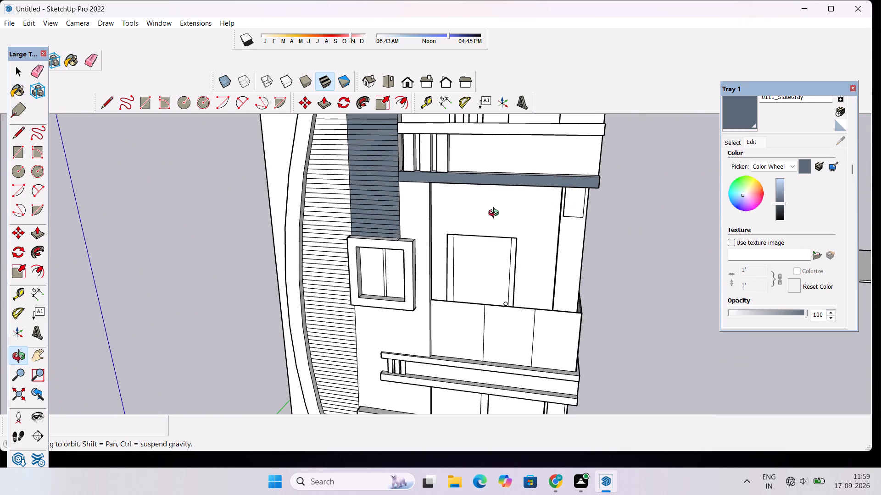
left_click_drag(474, 218, 511, 218)
left_click_drag(522, 193, 483, 242, "shift")
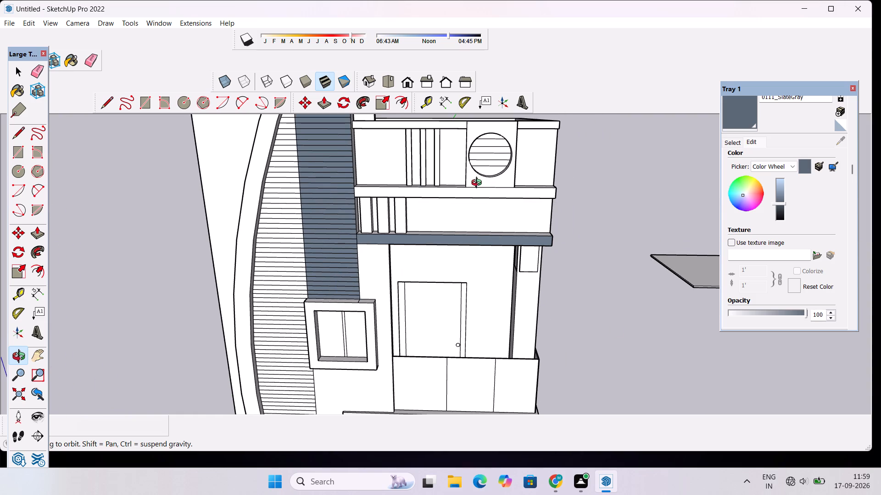
scroll(479, 184, "down", 5)
left_click_drag(475, 192, 461, 306)
scroll(455, 300, "up", 4)
scroll(453, 275, "down", 3)
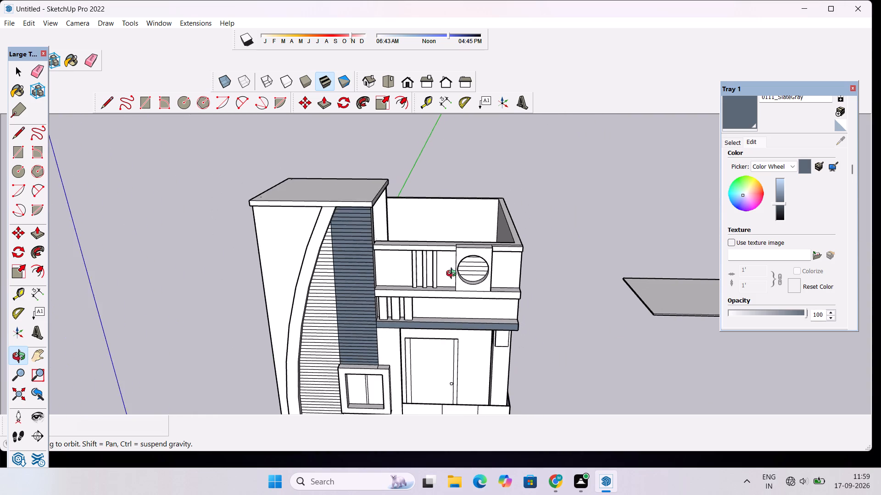
scroll(453, 275, "down", 3)
scroll(453, 286, "up", 3)
left_click_drag(436, 329, 430, 366)
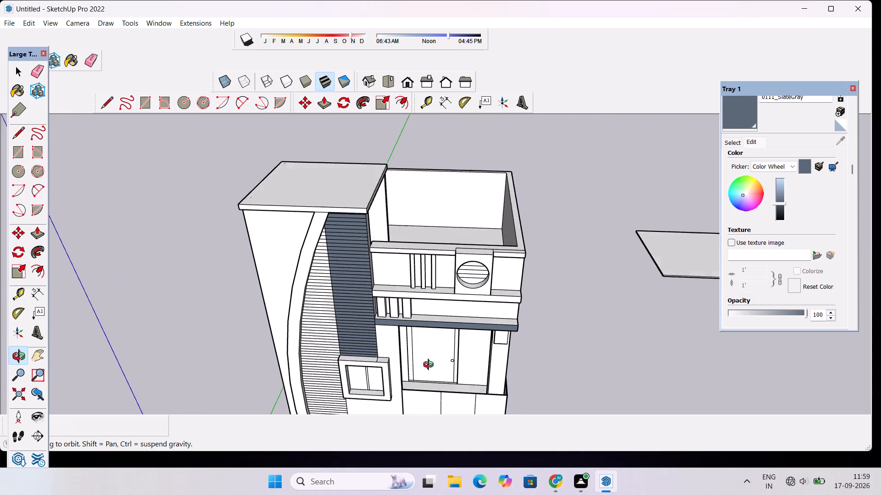
left_click_drag(430, 366, 449, 326)
Paint the front face of the parapet's middle horizontal band with 0111_SlateGray.
scroll(449, 324, "up", 3)
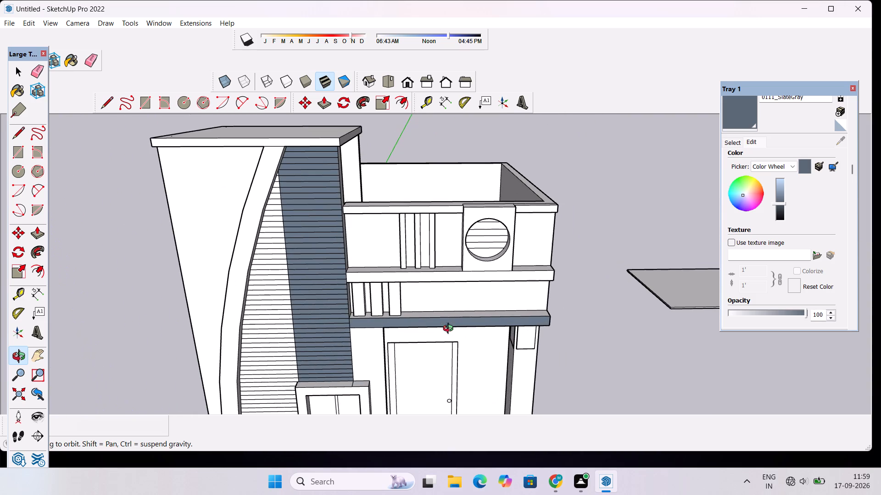
left_click_drag(451, 335, 379, 326)
scroll(387, 308, "up", 2)
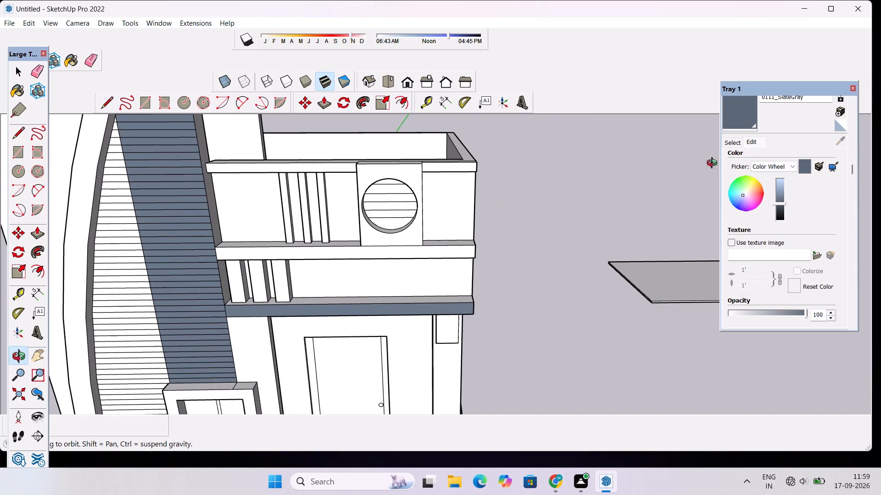
left_click(748, 109)
left_click(464, 250)
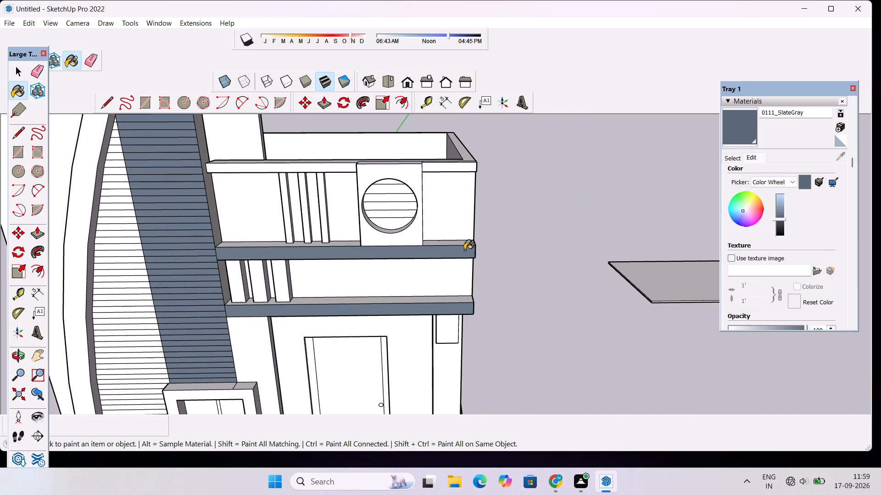
Paint the first upper parapet fin's front and right side, and the second fin's left side and front, with 0111_SlateGray.
scroll(459, 289, "down", 3)
scroll(381, 262, "up", 2)
scroll(318, 207, "up", 5)
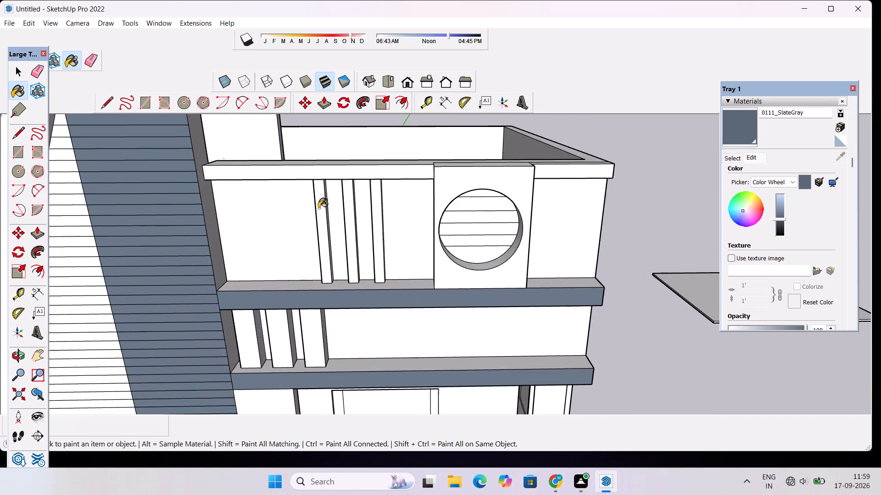
scroll(318, 208, "up", 14)
left_click(328, 253)
scroll(340, 248, "up", 7)
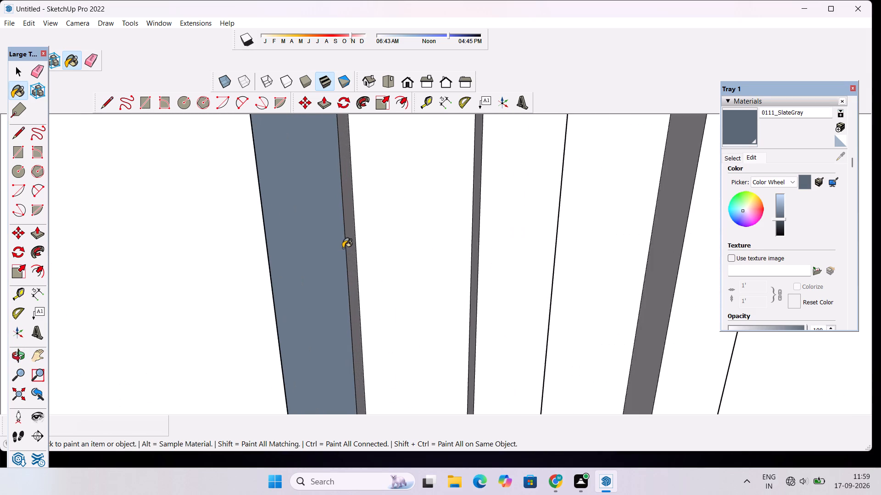
scroll(343, 248, "up", 3)
left_click(353, 242)
left_click(534, 225)
left_click(571, 225)
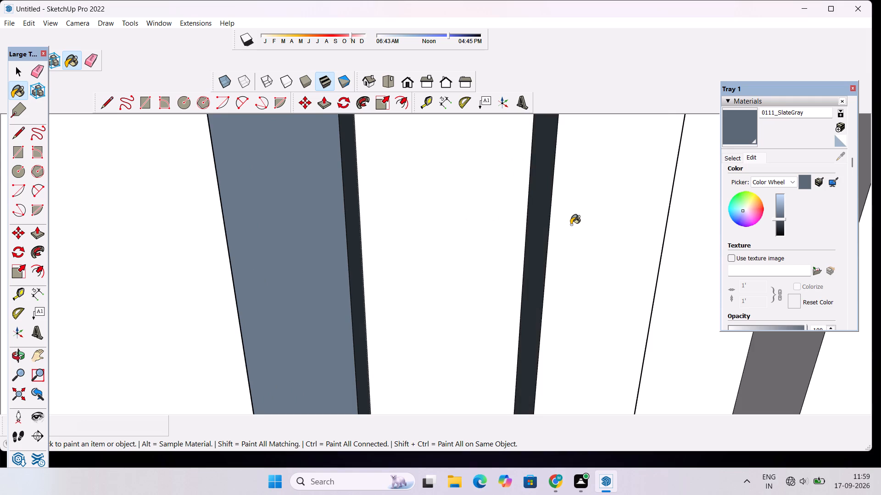
Paint the second upper fin's right side, the whole third fin and the first fin's left side with 0111_SlateGray.
scroll(412, 217, "down", 12)
scroll(555, 285, "up", 9)
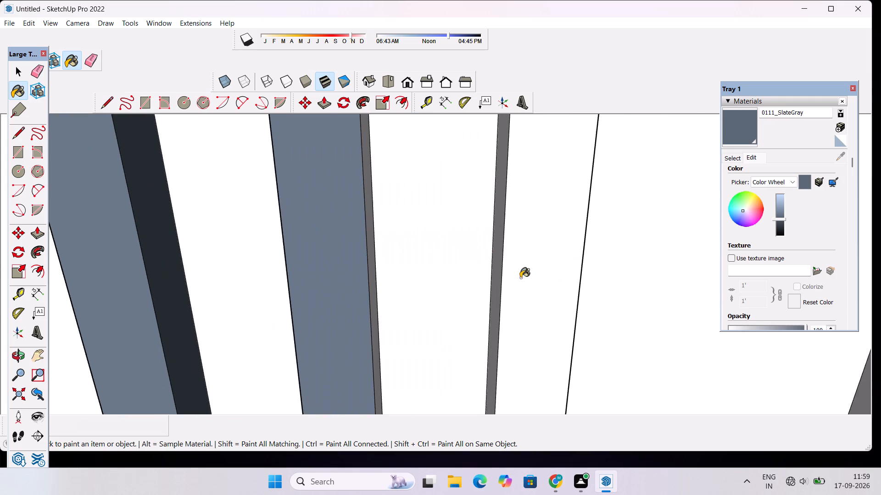
scroll(482, 283, "up", 4)
left_click(312, 285)
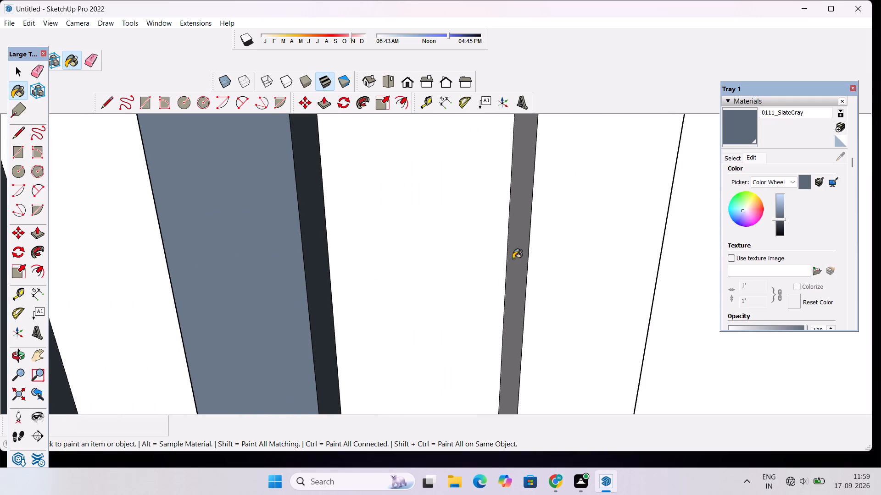
left_click(519, 258)
left_click(568, 258)
scroll(314, 260, "down", 17)
scroll(434, 283, "up", 10)
left_click(274, 314)
scroll(483, 280, "down", 16)
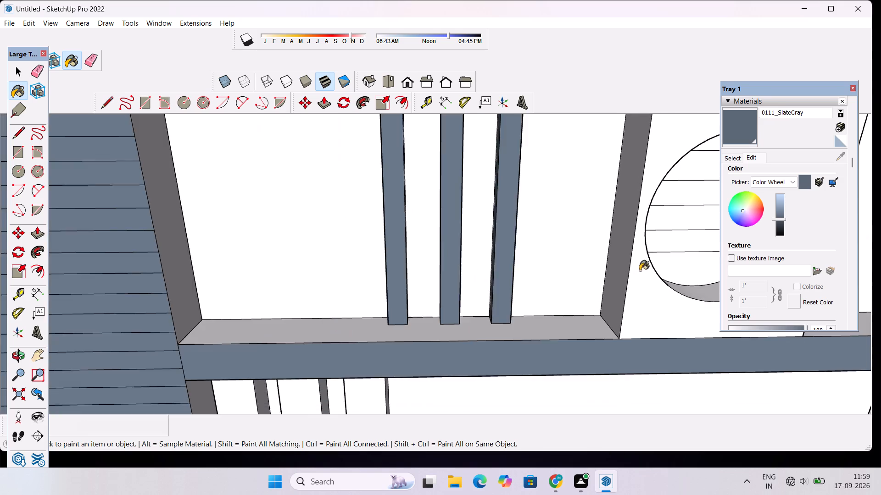
scroll(640, 270, "down", 4)
scroll(375, 266, "up", 10)
scroll(526, 264, "up", 4)
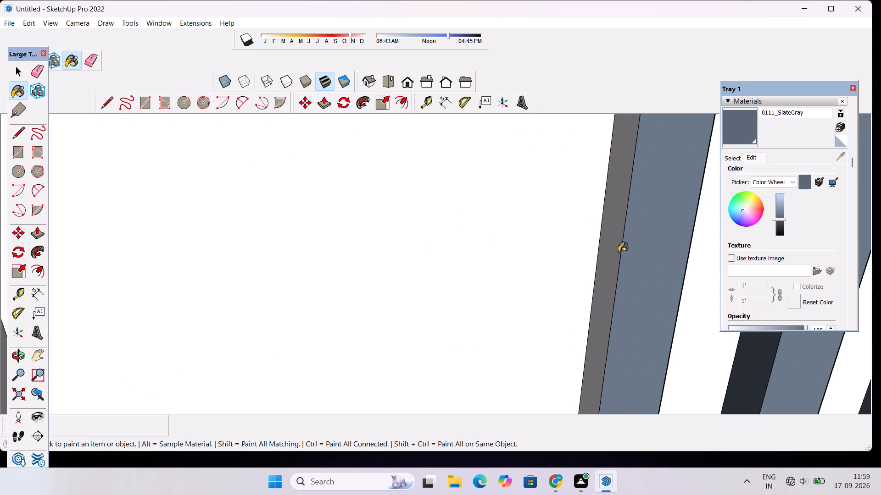
left_click(616, 252)
Examine the painted bands and upper parapet fins against the whole facade from several angles.
scroll(280, 255, "down", 20)
scroll(280, 255, "down", 8)
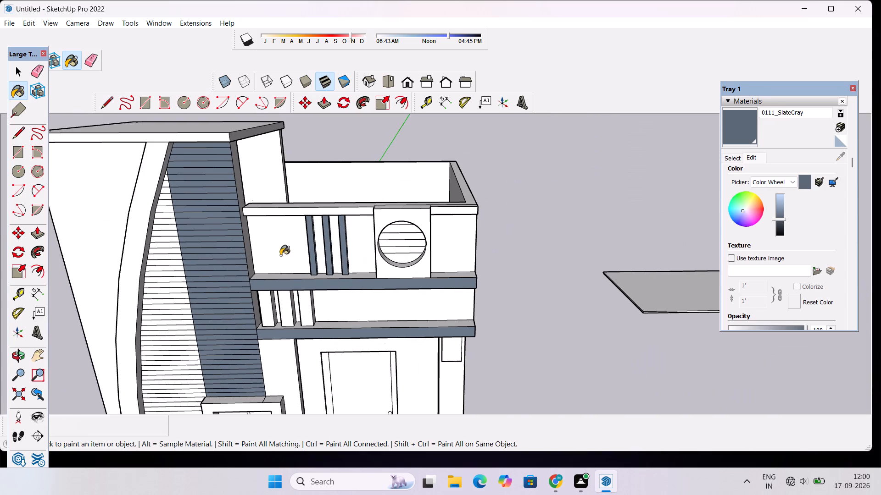
scroll(304, 265, "down", 7)
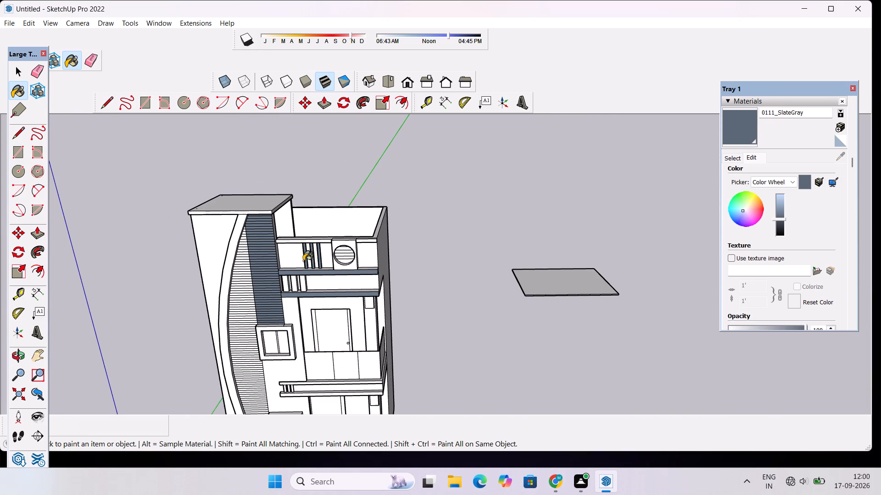
key("o")
left_click_drag(333, 295, 315, 236)
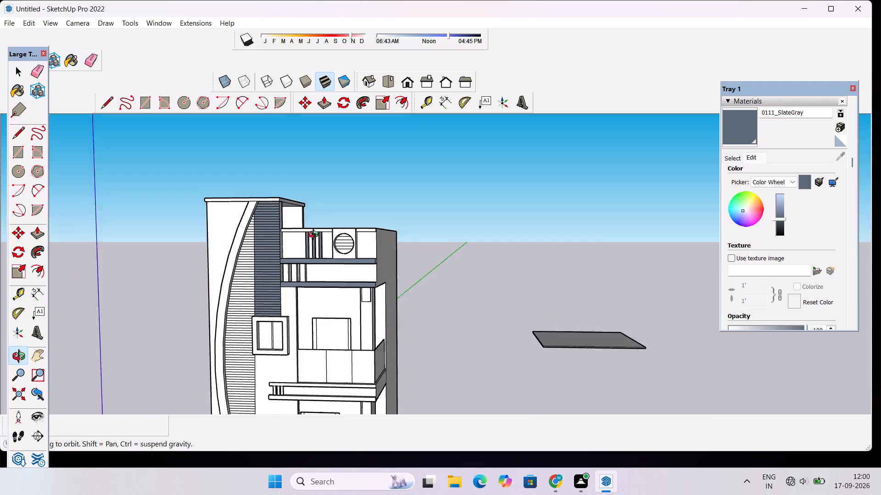
left_click_drag(315, 236, 320, 216)
scroll(320, 216, "down", 8)
left_click_drag(332, 291, 371, 374)
scroll(293, 274, "up", 10)
left_click_drag(287, 251, 307, 230)
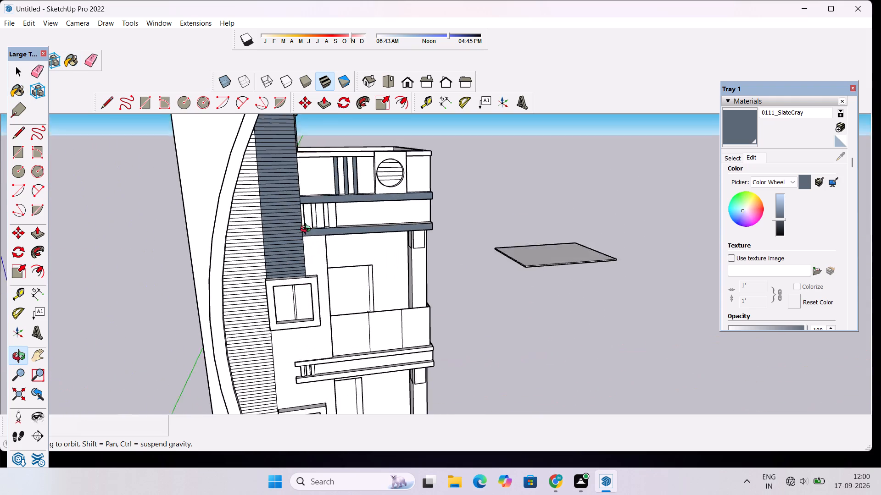
left_click_drag(307, 230, 326, 207)
Edit the 0111_SlateGray material's brightness to a slightly darker shade.
left_click(751, 156)
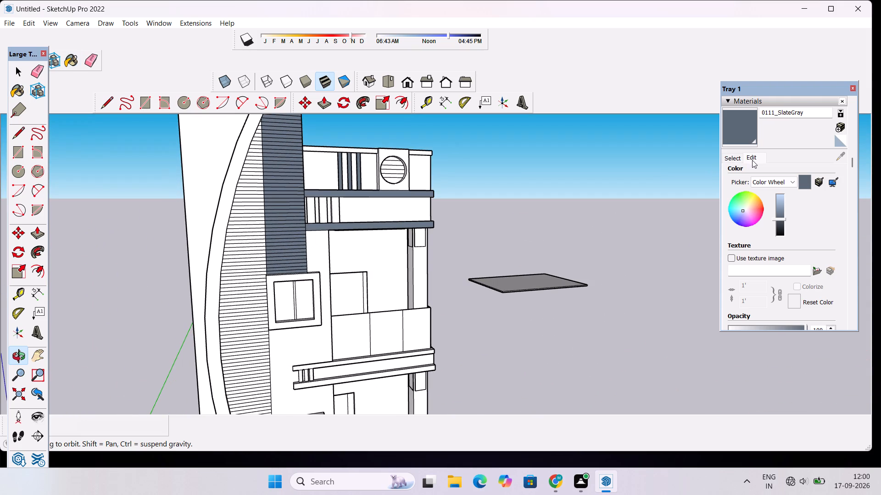
left_click(778, 210)
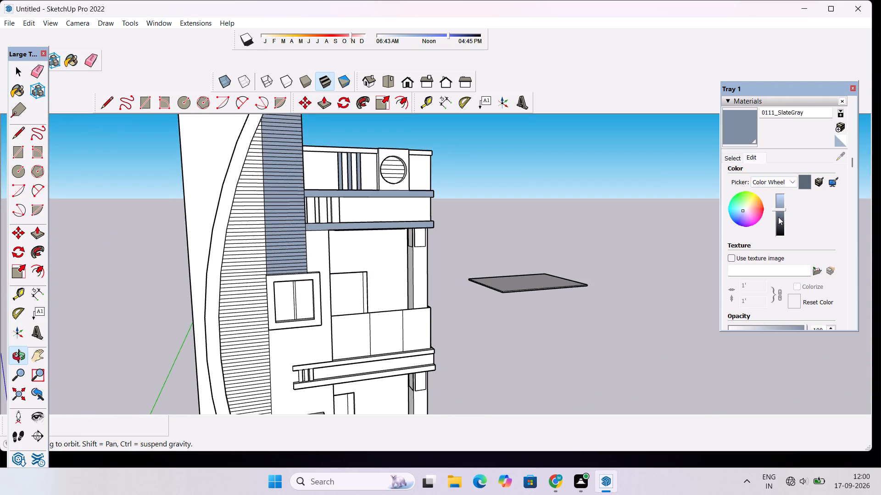
left_click(778, 217)
left_click(778, 219)
Examine the darker slate gray on the building facade from a distance, down to the ground floor.
left_click_drag(535, 185, 403, 206)
scroll(409, 187, "down", 9)
left_click_drag(344, 200, 405, 159)
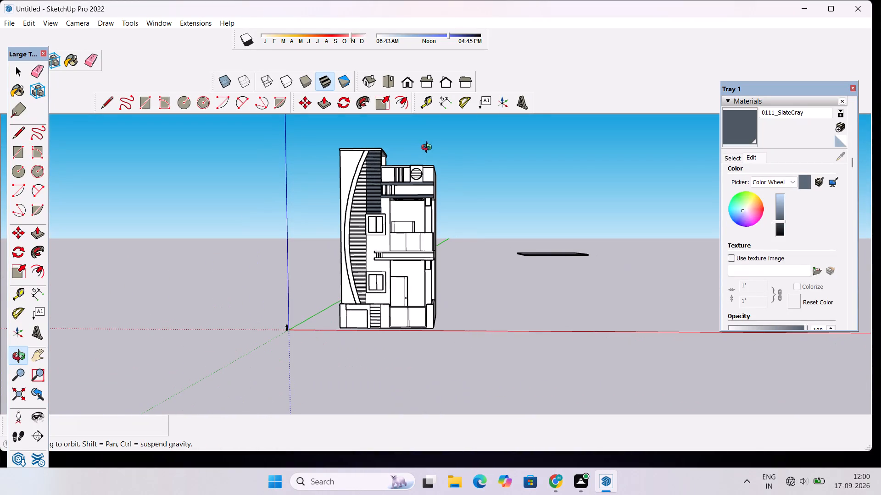
scroll(441, 243, "down", 4)
scroll(416, 295, "up", 2)
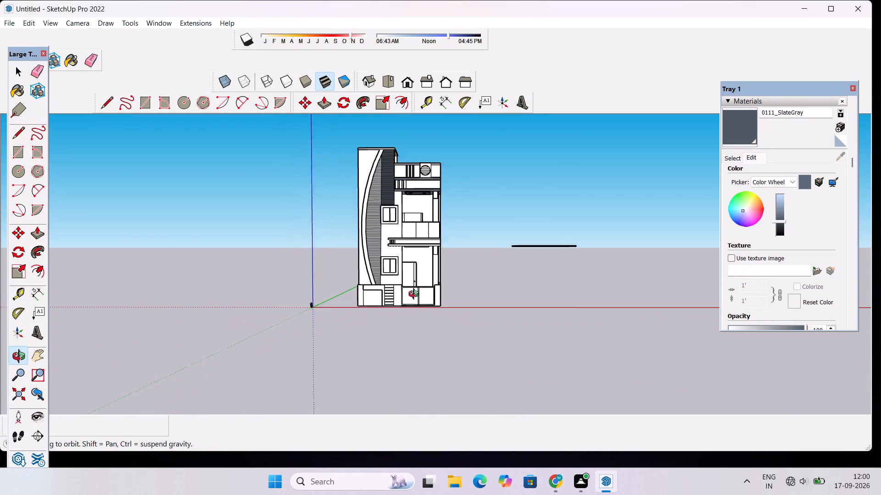
scroll(416, 295, "up", 2)
left_click_drag(417, 289, 418, 331)
left_click_drag(449, 341, 418, 327)
left_click_drag(393, 308, 452, 294, "shift")
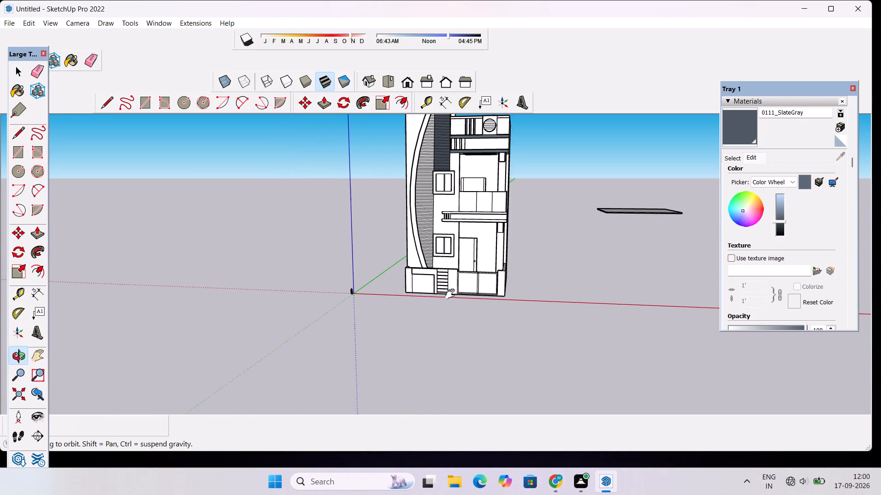
left_click_drag(452, 294, 463, 297, "shift")
scroll(477, 273, "up", 3)
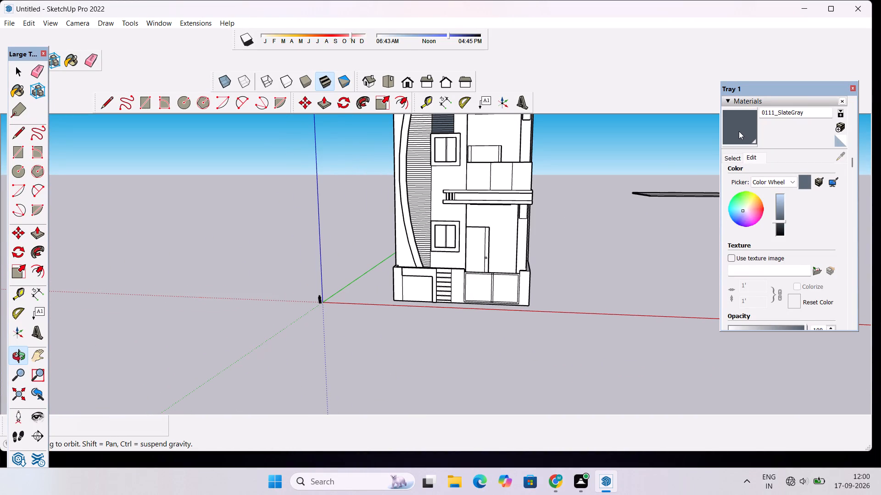
Paint the wide horizontal panels of the narrow stepped strip in the front boundary wall, from bottom to top, with 0111_SlateGray.
left_click(739, 131)
scroll(536, 309, "up", 4)
scroll(409, 272, "up", 10)
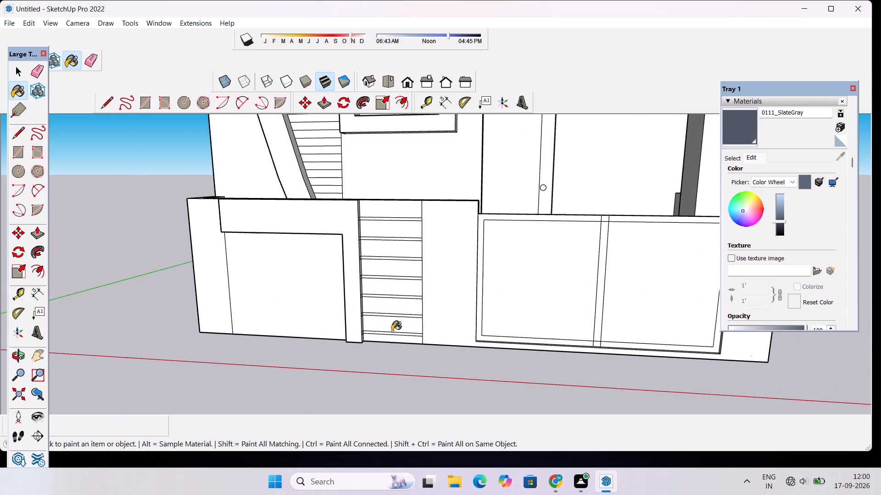
scroll(392, 336, "up", 4)
left_click(392, 336)
left_click(402, 318)
left_click(407, 290)
left_click(415, 256)
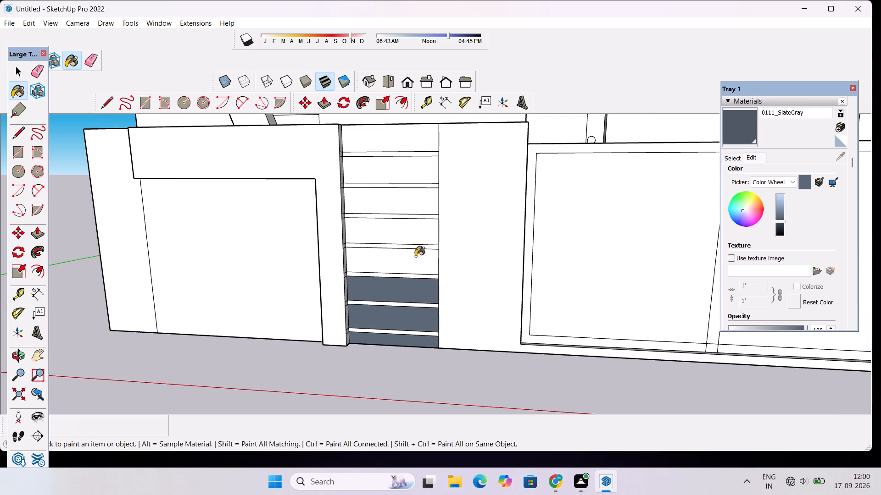
left_click(419, 232)
left_click(419, 204)
left_click(421, 175)
scroll(429, 267, "down", 6)
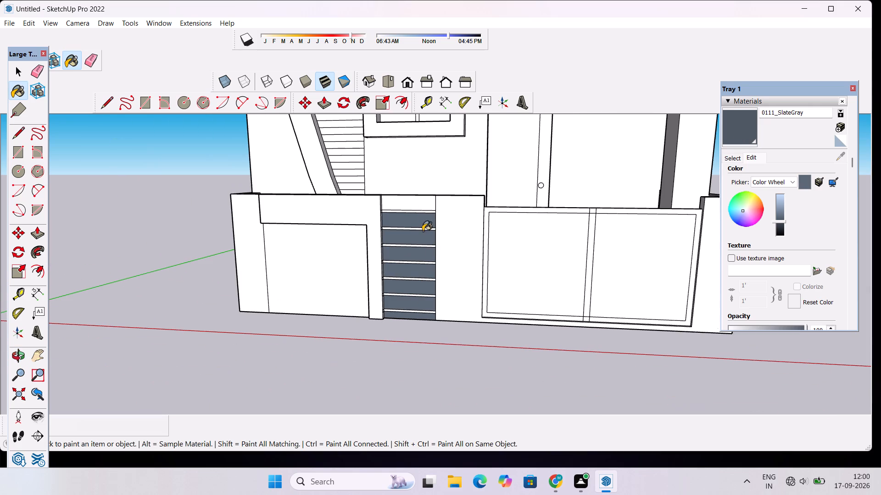
left_click(422, 203)
Paint the recessed panels on the front and inner side of the ground-floor column below the canopy with 0111_SlateGray.
scroll(421, 247, "down", 3)
scroll(366, 255, "down", 6)
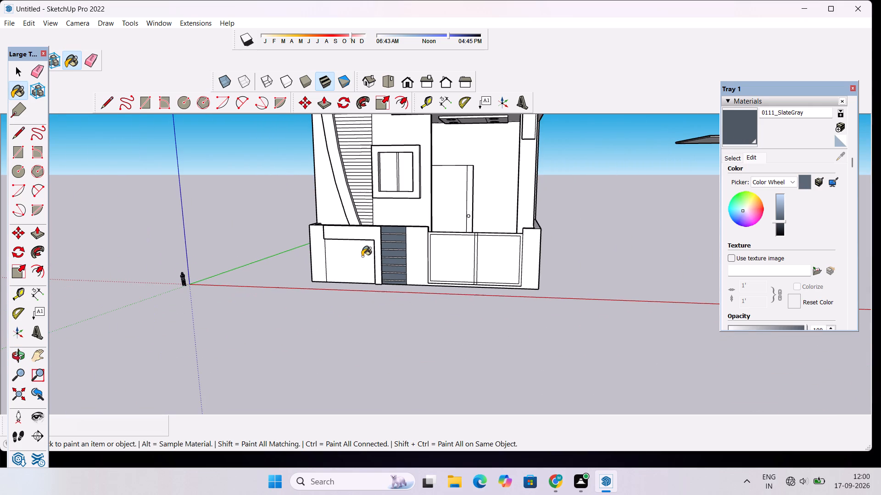
scroll(513, 220, "down", 6)
scroll(506, 142, "up", 6)
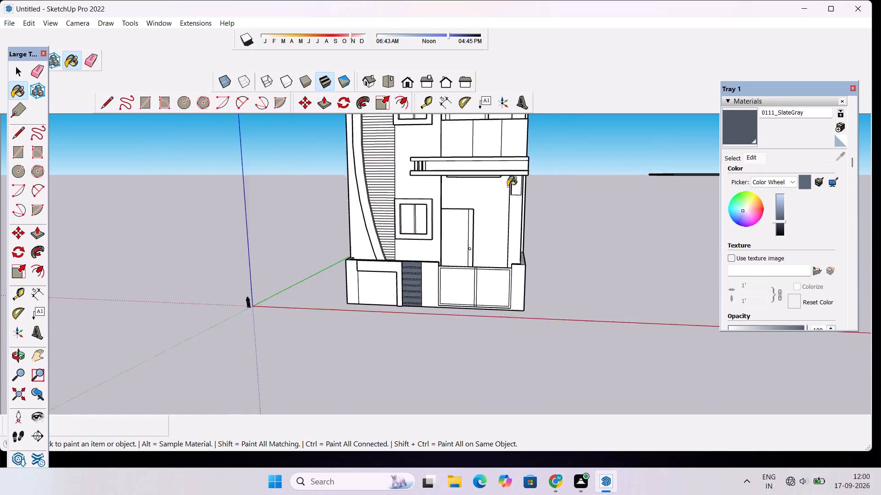
scroll(507, 186, "up", 7)
left_click(535, 183)
scroll(467, 202, "up", 8)
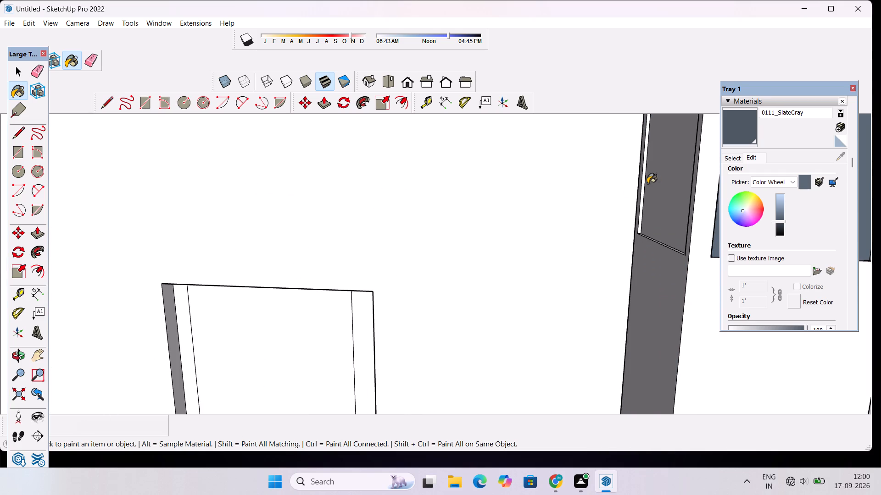
left_click(660, 189)
scroll(365, 237, "down", 4)
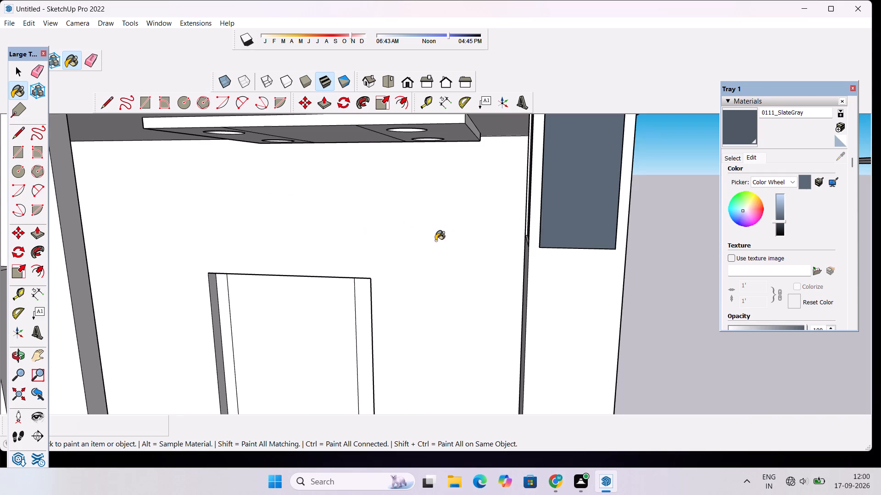
Paint the left, bottom and right edge faces of the column's front recess with 0111_SlateGray.
scroll(433, 242, "down", 6)
scroll(519, 228, "up", 5)
scroll(399, 240, "up", 11)
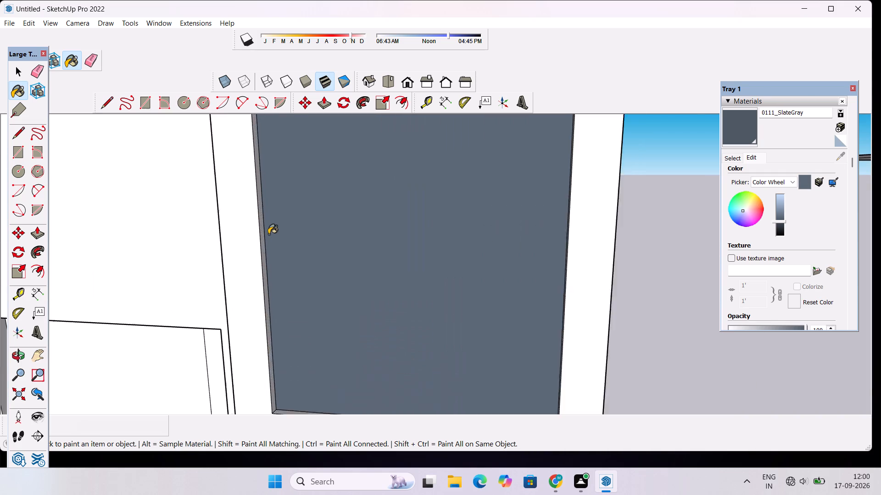
scroll(268, 234, "up", 2)
left_click(259, 227)
scroll(357, 217, "down", 8)
scroll(407, 282, "up", 2)
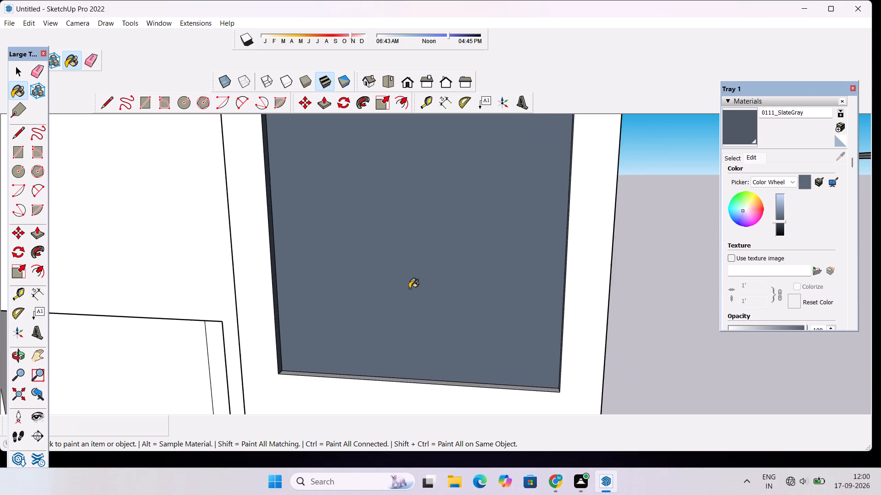
scroll(409, 288, "up", 6)
left_click(470, 402)
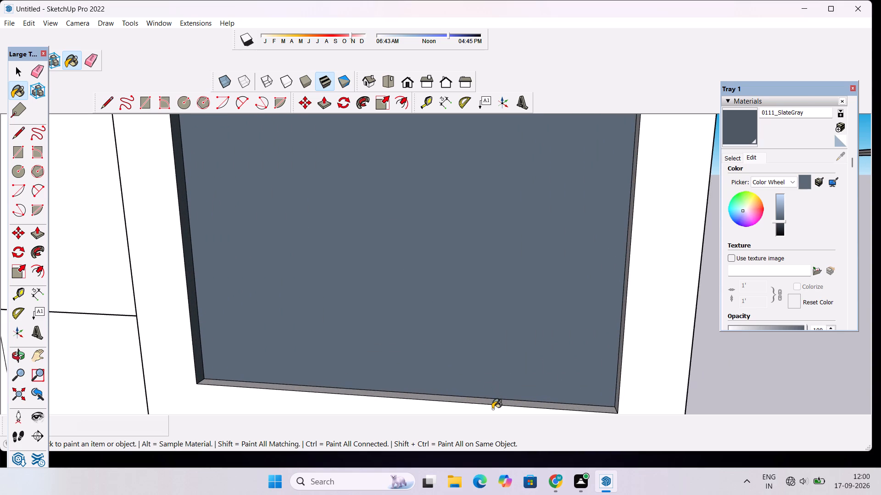
scroll(492, 409, "up", 5)
left_click(495, 399)
scroll(503, 382, "down", 5)
scroll(631, 377, "up", 7)
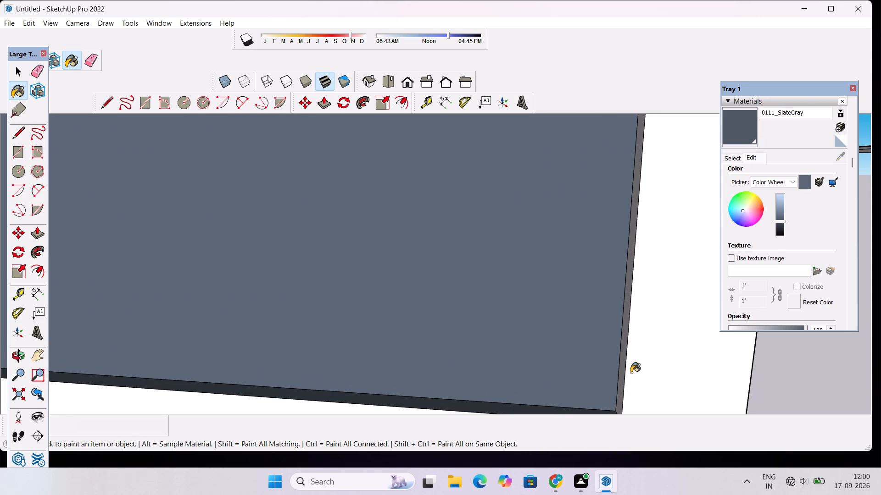
scroll(631, 373, "up", 1)
left_click(619, 363)
scroll(620, 371, "down", 20)
scroll(620, 371, "down", 4)
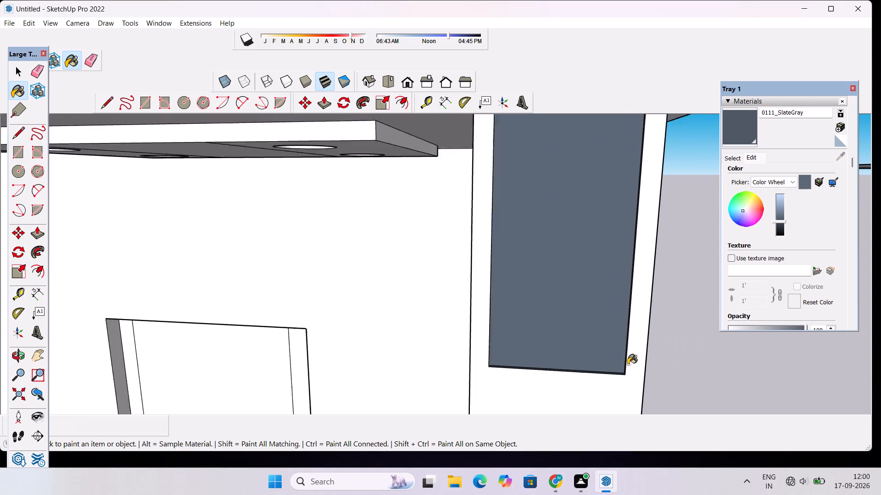
scroll(628, 364, "down", 2)
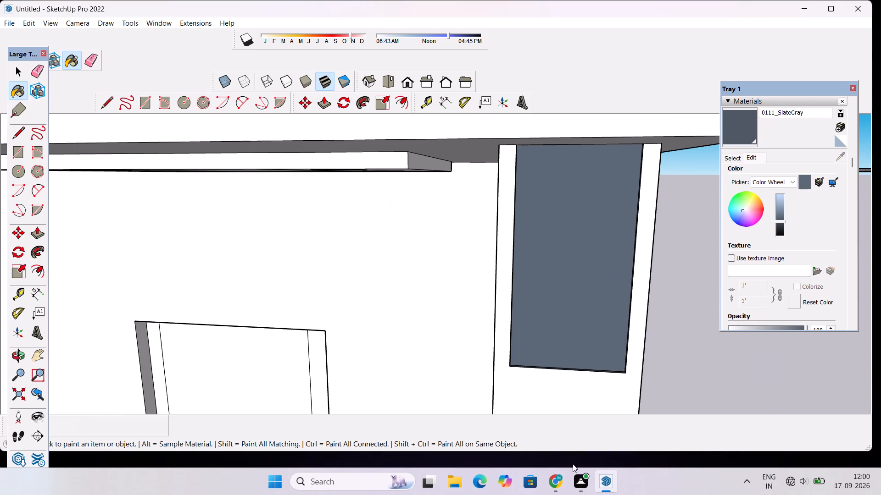
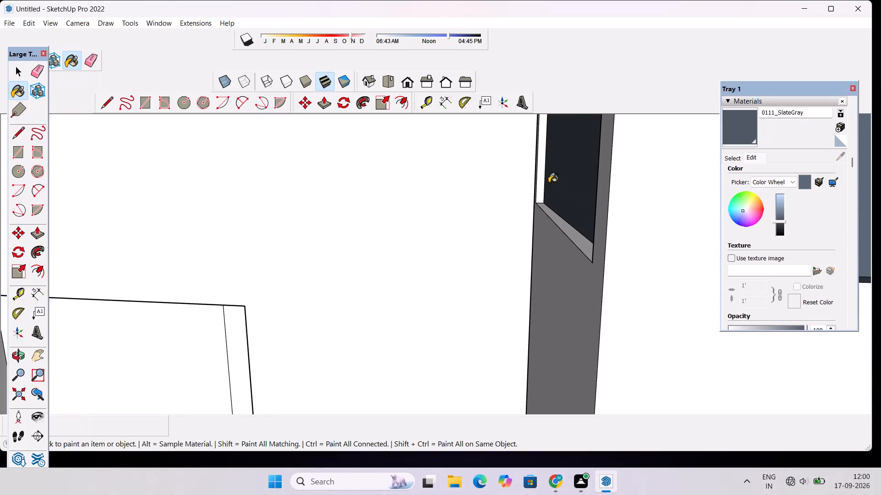
Paint the side and bottom edge faces of the recess on the ground-floor column's inner side with 0111_SlateGray.
left_click(541, 181)
left_click(552, 214)
scroll(558, 218, "up", 3)
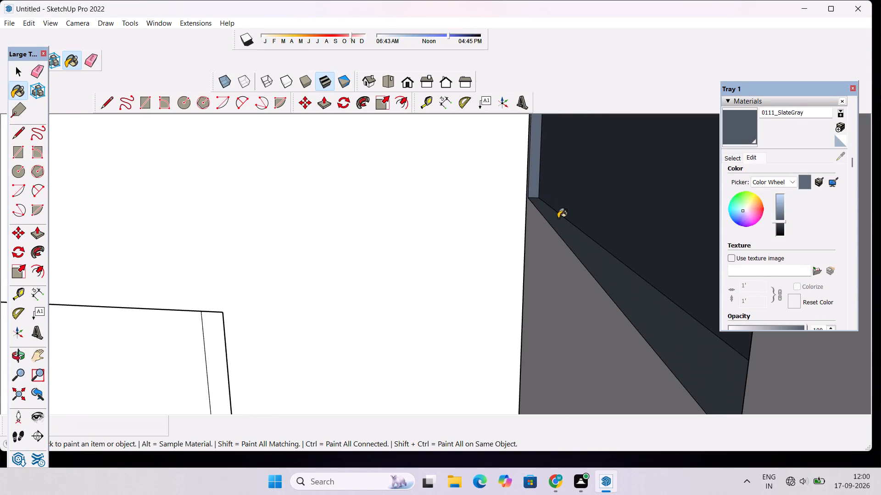
scroll(558, 218, "up", 4)
Paint the recessed panels on the front and inner side of the upper-floor column below the band with 0111_SlateGray.
scroll(555, 202, "down", 20)
scroll(555, 202, "down", 8)
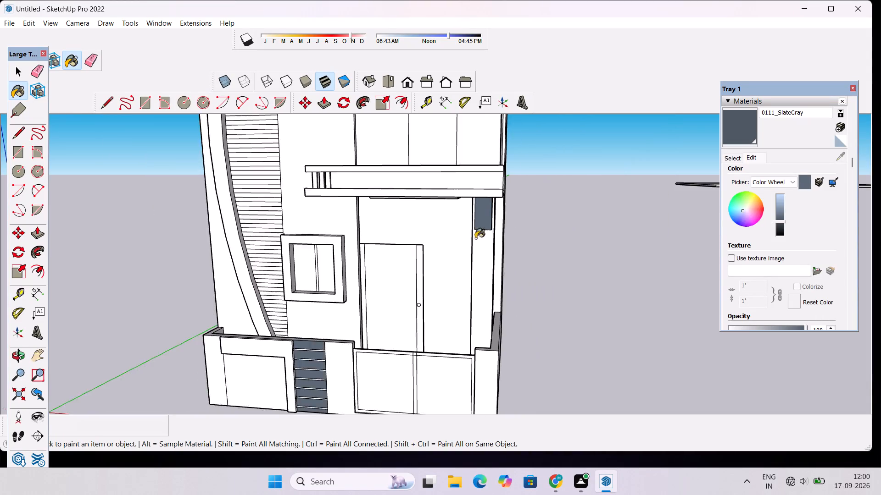
scroll(475, 238, "down", 5)
key("o")
left_click_drag(474, 235, 471, 341, "shift")
scroll(459, 303, "up", 4)
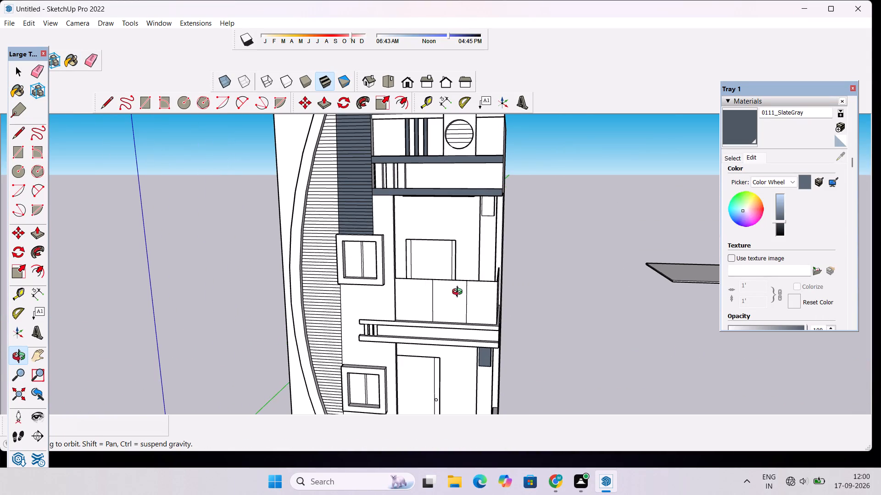
left_click_drag(455, 270, 468, 323, "shift")
scroll(515, 273, "up", 14)
left_click_drag(498, 260, 518, 255)
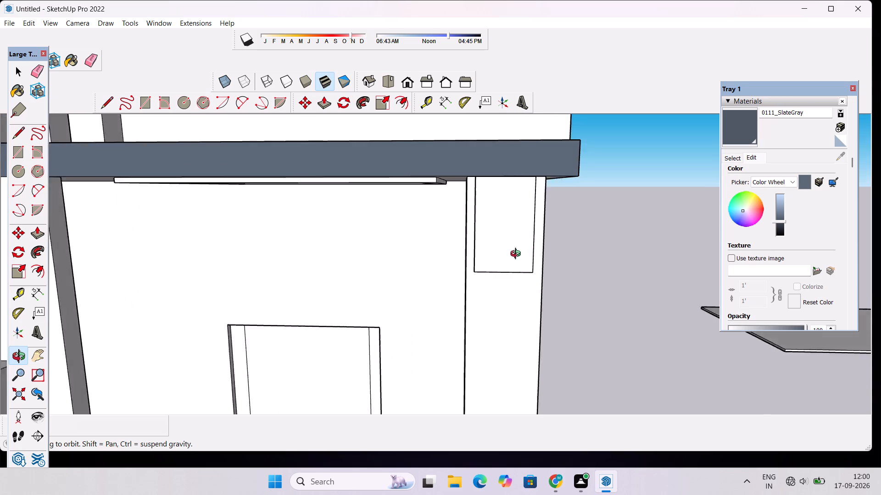
left_click_drag(518, 255, 605, 244)
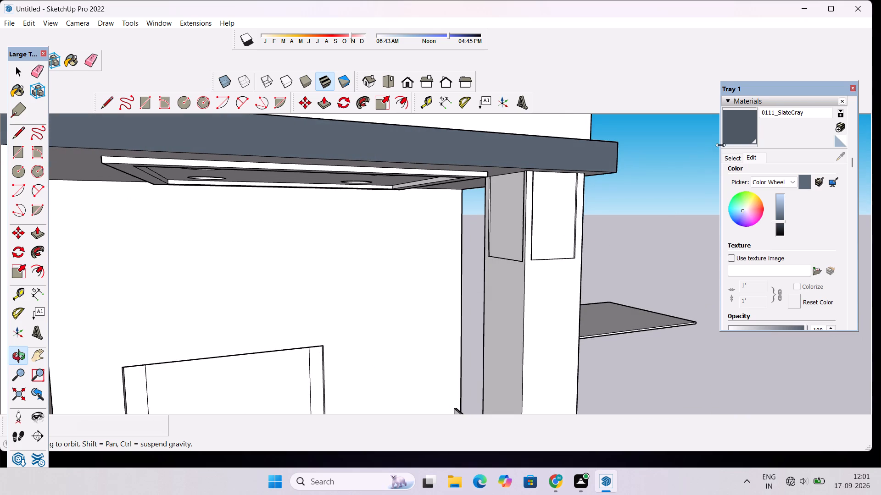
left_click(737, 131)
left_click(559, 209)
scroll(496, 232, "up", 4)
left_click(503, 225)
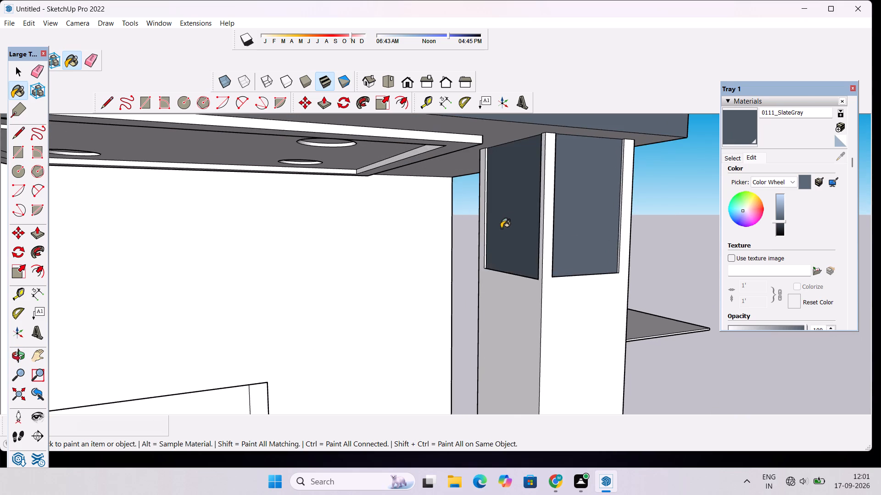
Paint the left and bottom edge faces of the upper column's inner-side recess with 0111_SlateGray.
scroll(497, 231, "up", 16)
left_click(448, 259)
scroll(480, 211, "down", 6)
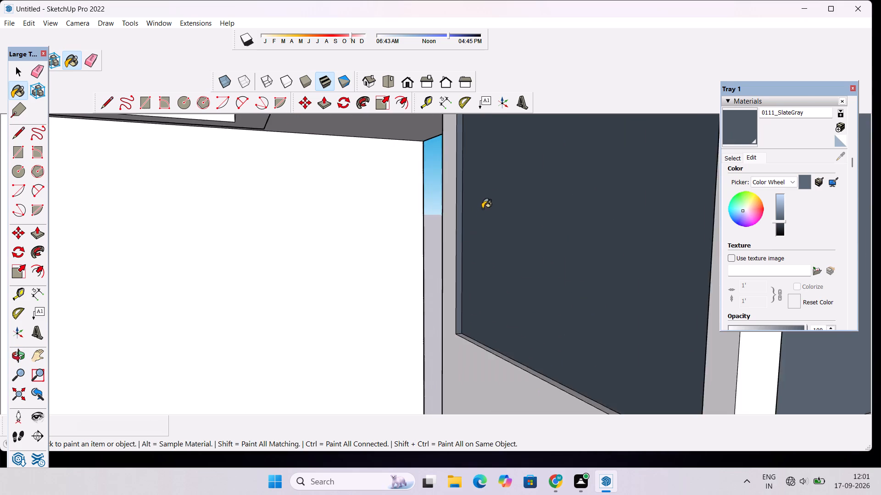
scroll(482, 209, "down", 3)
scroll(513, 373, "up", 9)
scroll(558, 262, "up", 8)
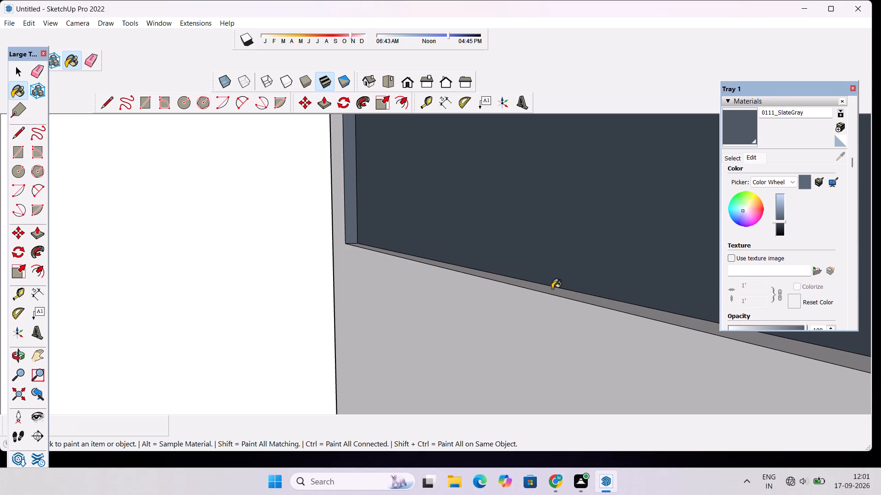
left_click(551, 293)
scroll(377, 275, "down", 14)
Paint the right, bottom and left edge faces of the upper column's front recess with 0111_SlateGray.
scroll(387, 235, "up", 6)
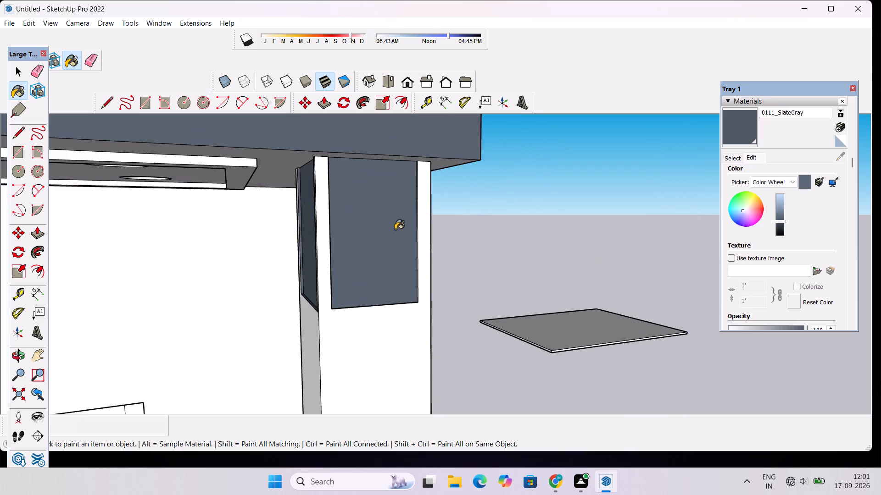
scroll(395, 230, "up", 15)
left_click(479, 223)
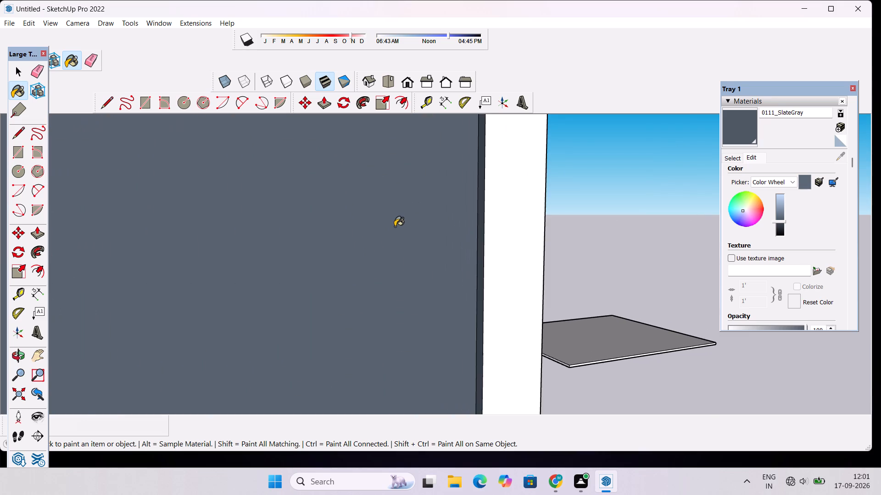
scroll(394, 227, "down", 12)
scroll(384, 351, "up", 14)
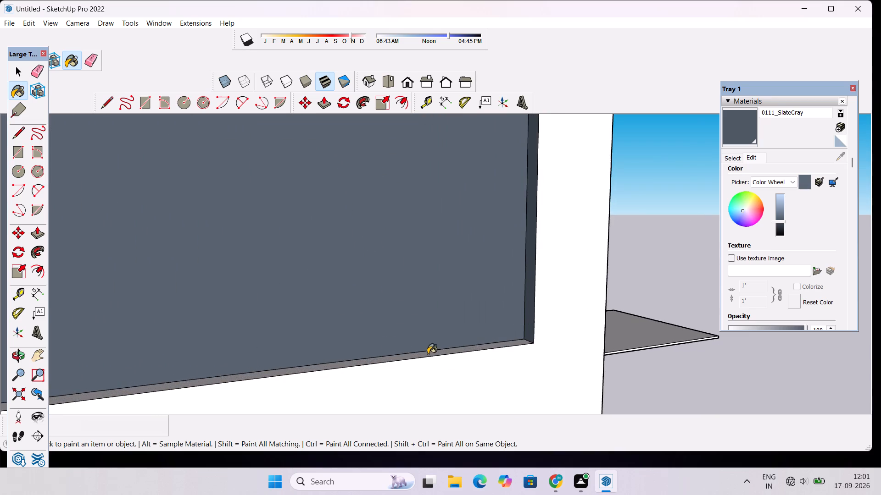
left_click(428, 354)
scroll(323, 314, "down", 10)
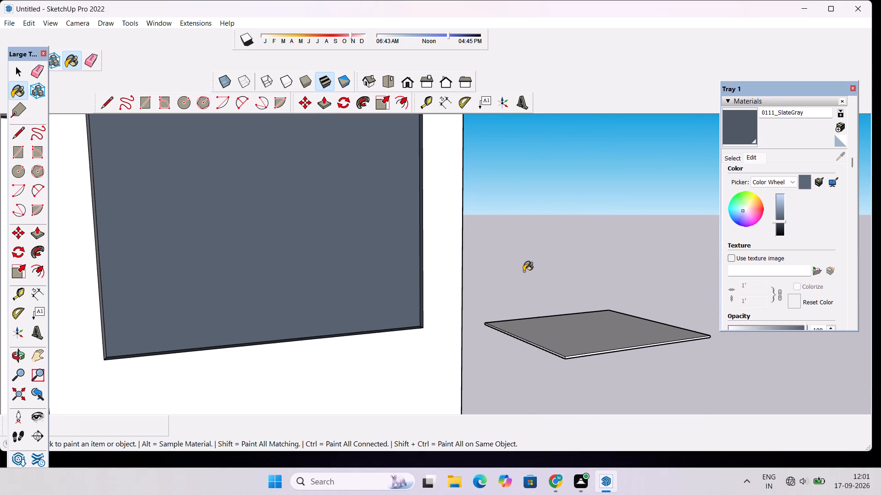
key("o")
left_click_drag(545, 288, 413, 314)
scroll(289, 297, "up", 2)
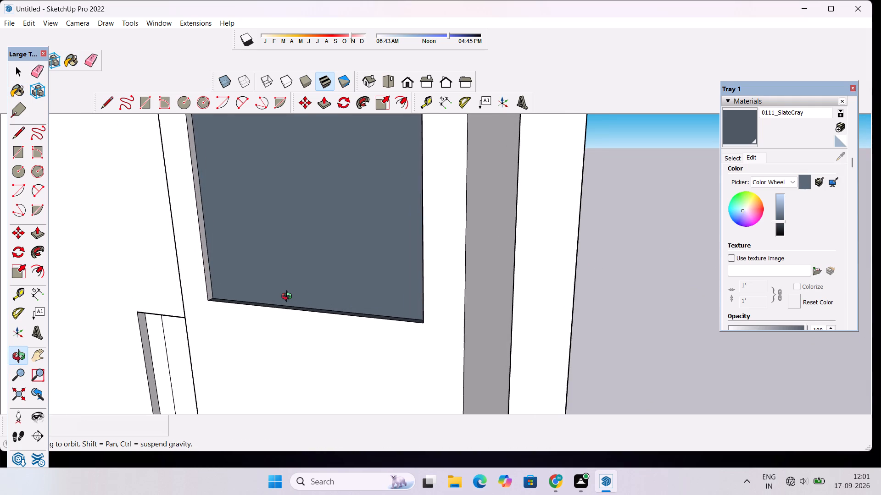
scroll(289, 297, "up", 1)
left_click(736, 127)
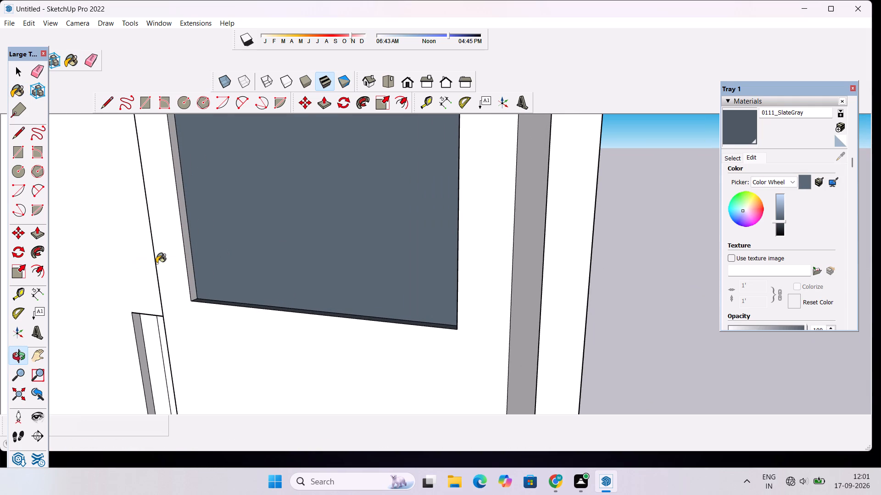
left_click(188, 235)
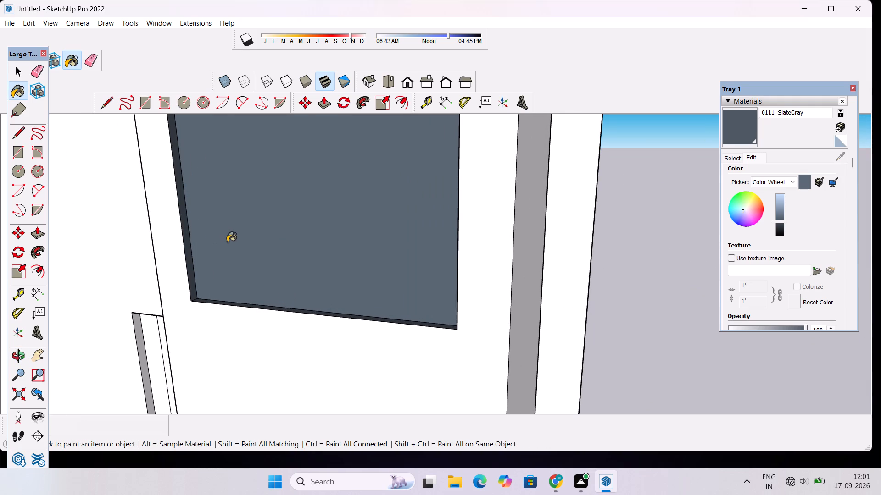
Examine the whole building from a distance and several angles for facade parts still without color.
key("o")
scroll(216, 246, "down", 9)
left_click_drag(163, 258, 285, 248)
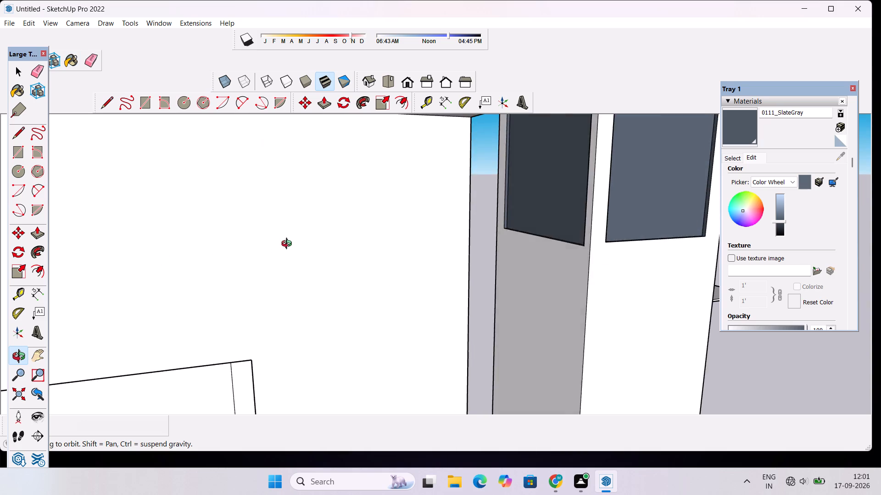
scroll(289, 245, "down", 15)
left_click_drag(296, 234, 246, 280)
scroll(242, 267, "down", 5)
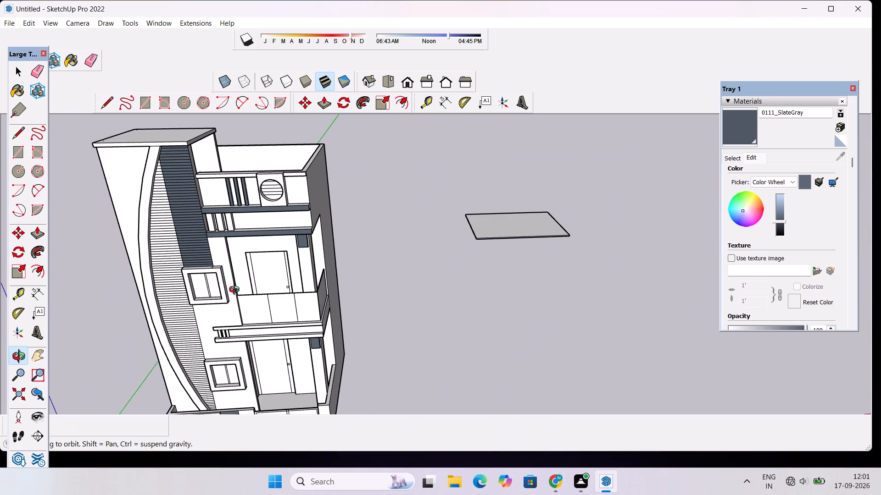
left_click_drag(229, 324, 245, 257)
scroll(245, 256, "down", 5)
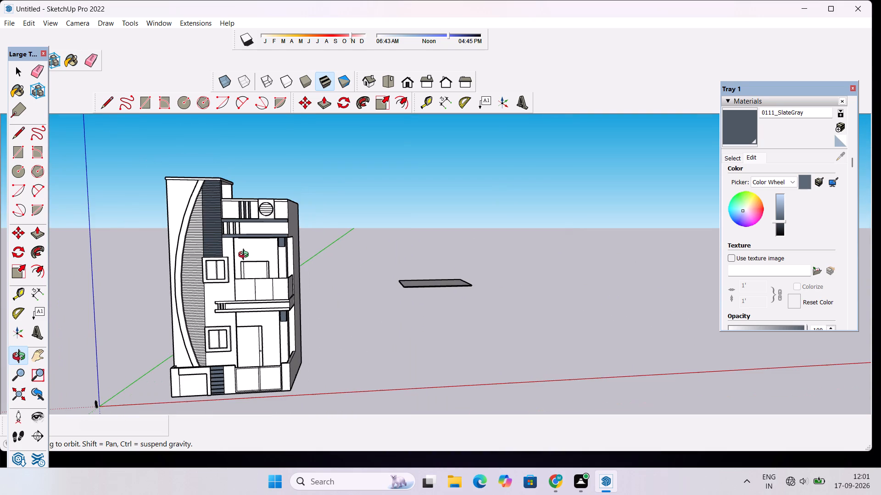
left_click_drag(218, 251, 277, 267, "shift")
scroll(299, 247, "down", 5)
left_click_drag(310, 242, 316, 328)
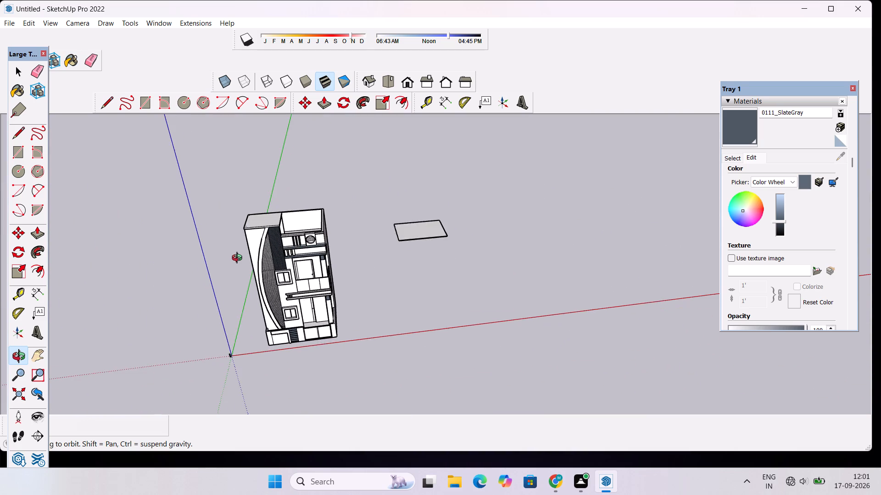
scroll(233, 254, "up", 5)
left_click_drag(270, 302, 335, 263)
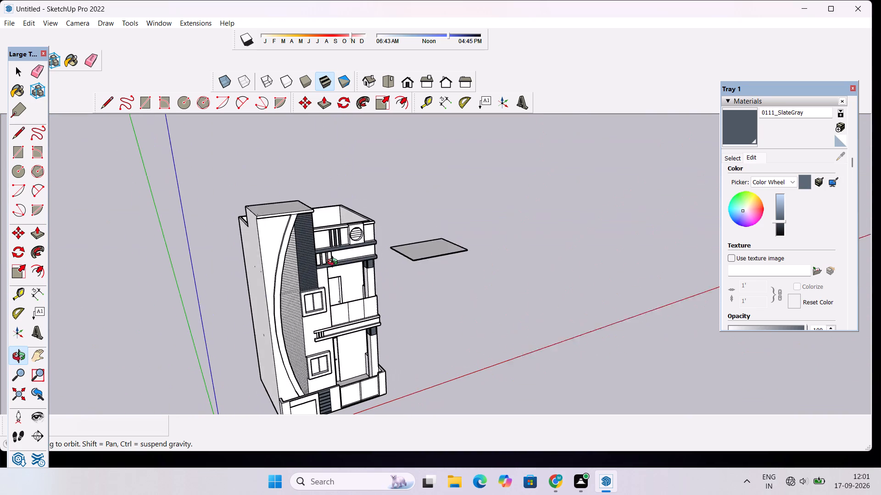
left_click_drag(335, 263, 332, 259)
scroll(334, 258, "down", 4)
left_click_drag(388, 286, 323, 276)
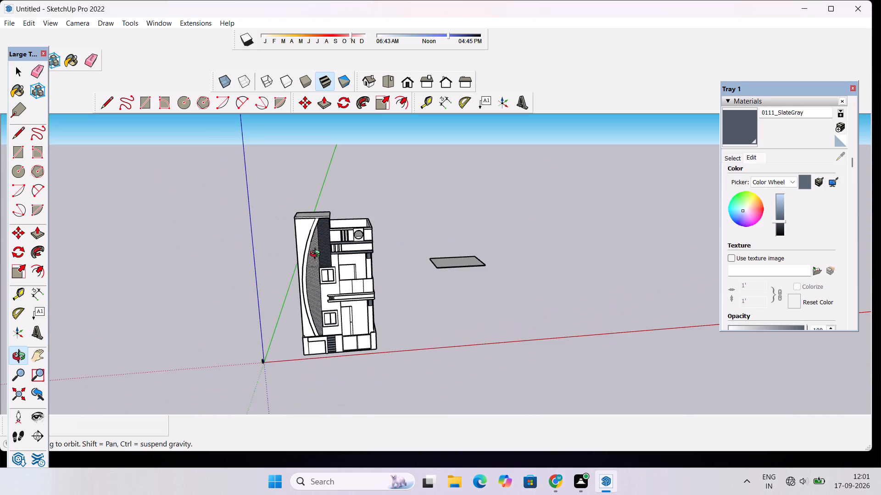
Paint the inner rim of the circular recess in the rooftop parapet with 0111_SlateGray.
scroll(317, 255, "up", 4)
left_click_drag(337, 292, 276, 237)
scroll(377, 218, "up", 8)
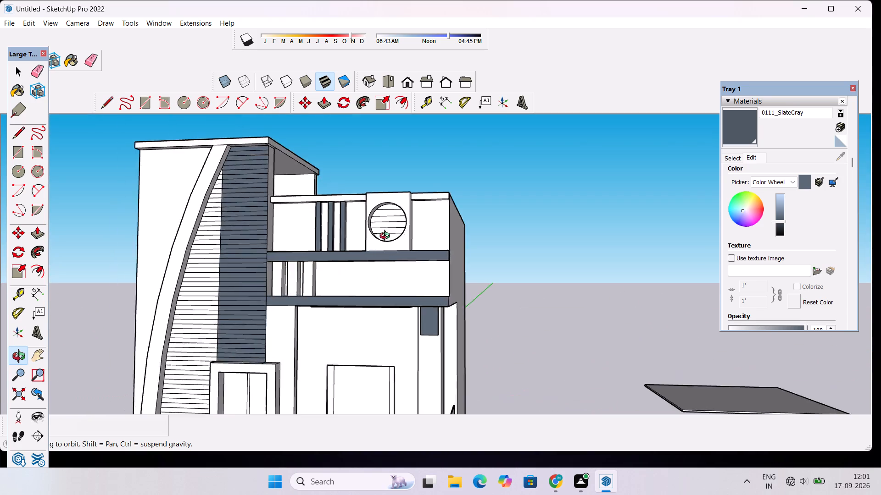
scroll(387, 237, "up", 12)
left_click_drag(397, 241, 421, 281)
left_click(725, 136)
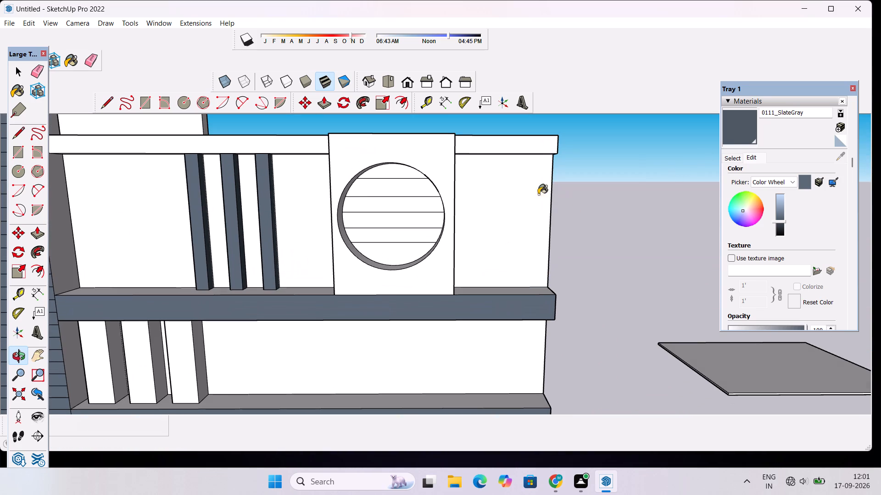
scroll(404, 242, "up", 5)
left_click(385, 283)
Examine the painted facade from the front and the side, around the parapet, bands and slatted strip.
scroll(385, 280, "down", 9)
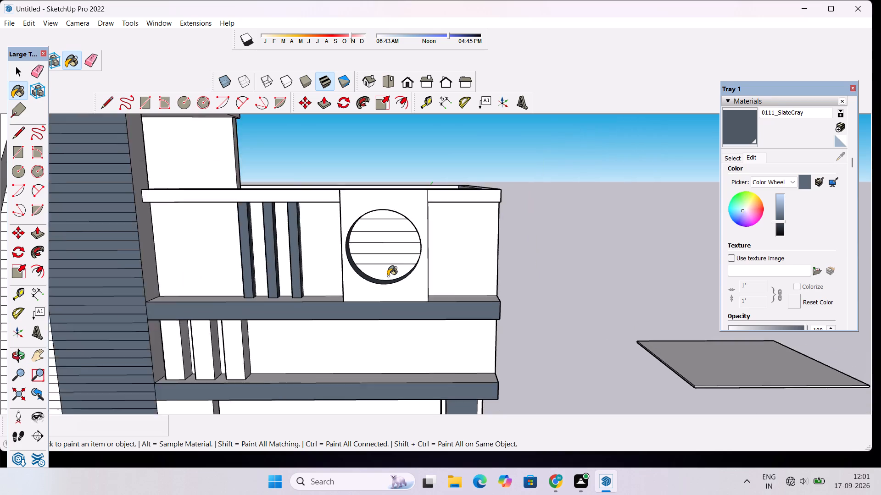
scroll(388, 276, "down", 3)
scroll(422, 261, "down", 4)
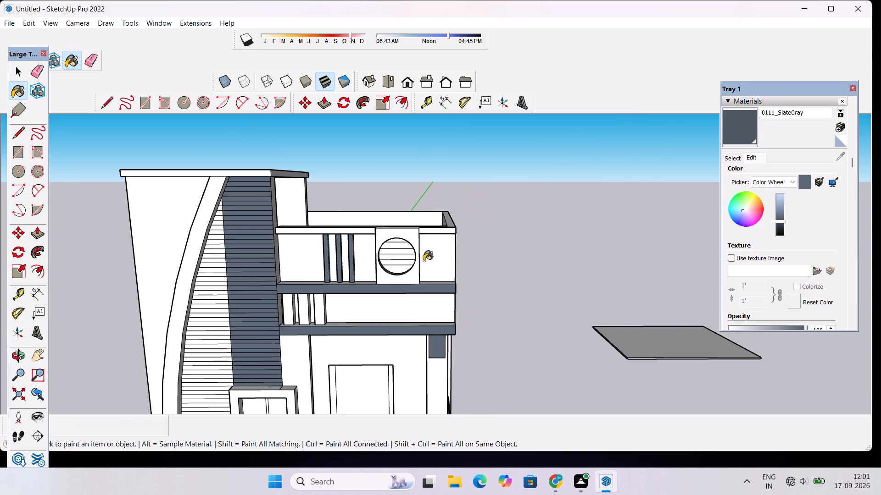
key("o")
left_click_drag(302, 290, 477, 249)
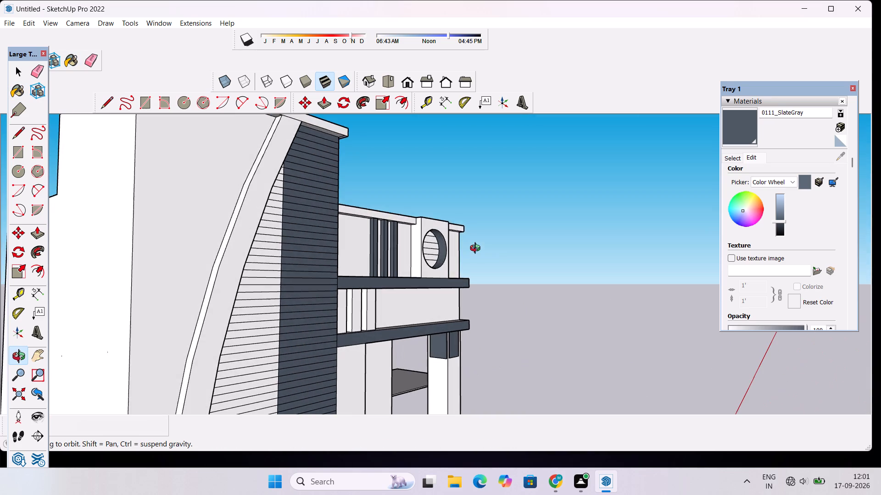
left_click_drag(477, 249, 291, 253)
scroll(291, 250, "down", 6)
left_click_drag(205, 288, 478, 249)
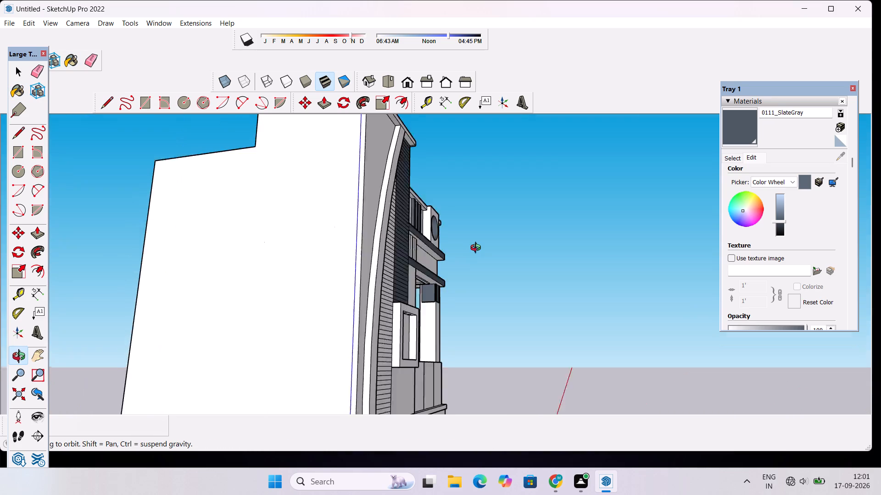
left_click_drag(478, 249, 276, 263)
scroll(275, 263, "down", 5)
left_click_drag(317, 251, 318, 266)
scroll(318, 266, "down", 5)
Paint the recessed ceiling panel with four round lights below the upper-floor band with Wood Cherry Original.
left_click_drag(317, 295, 291, 226)
scroll(341, 293, "up", 10)
left_click_drag(338, 319, 348, 288)
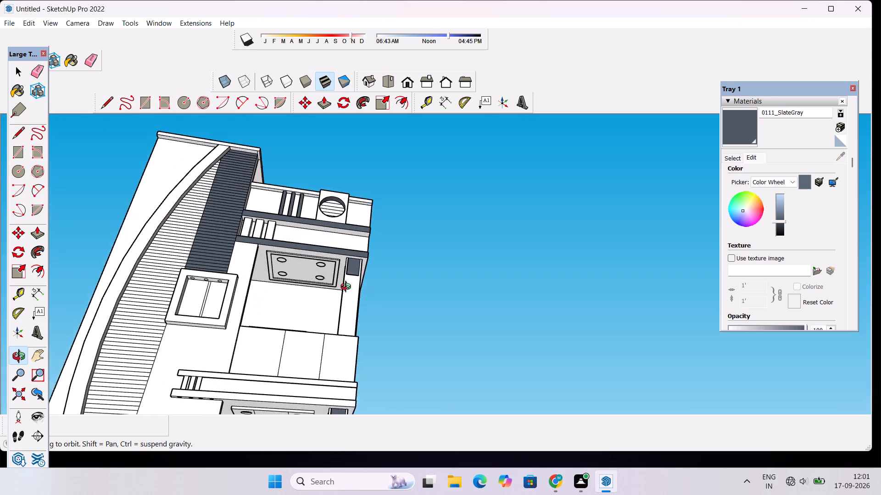
left_click_drag(348, 288, 348, 279)
scroll(262, 299, "up", 4)
left_click_drag(245, 372, 198, 367)
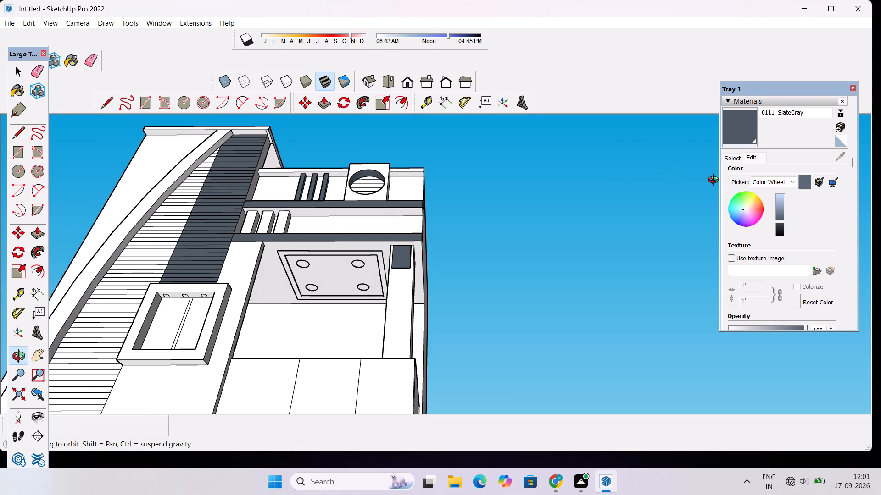
left_click(732, 161)
left_click(814, 171)
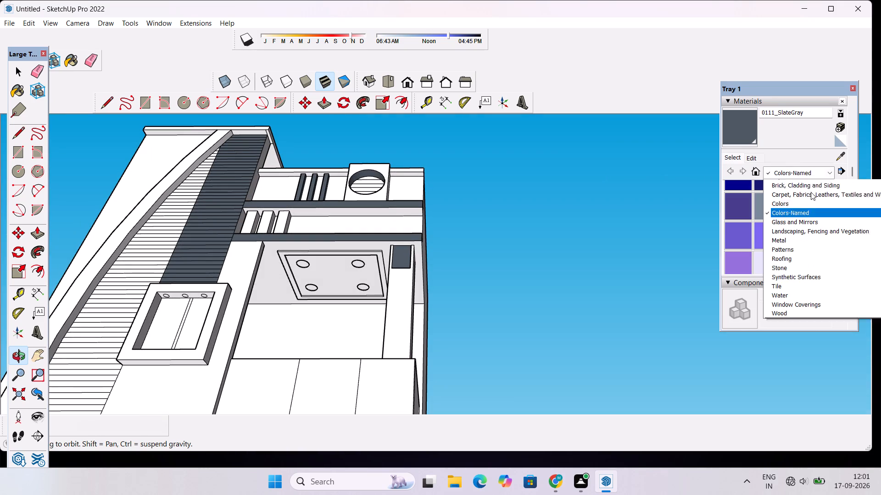
left_click(778, 319)
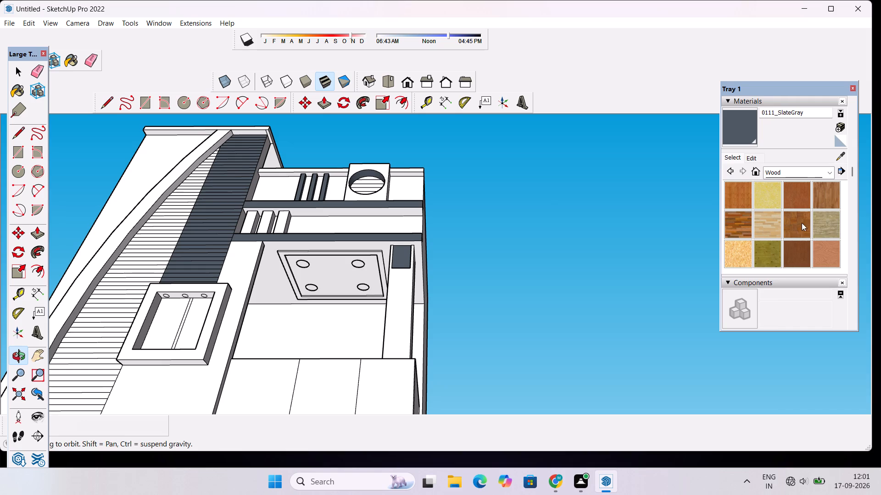
left_click(799, 203)
left_click(329, 270)
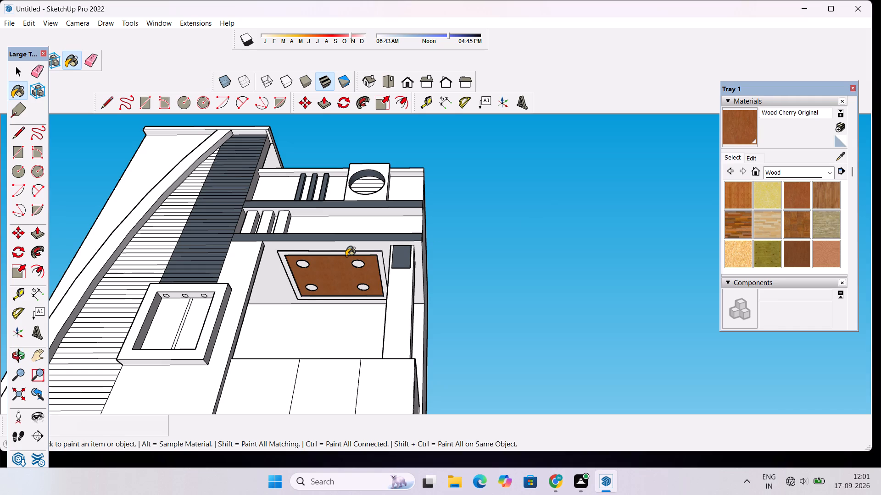
Paint the surrounding frame and front edge of the upper ceiling panel with Wood Cherry Original.
scroll(346, 256, "up", 8)
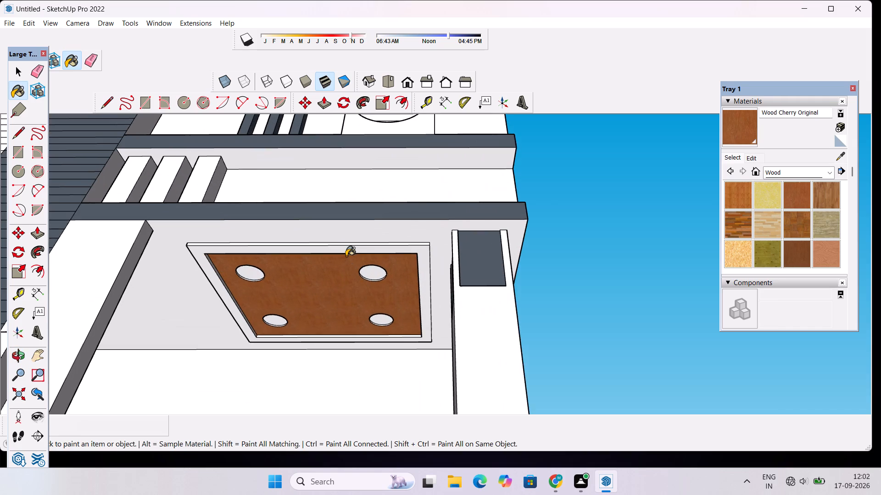
scroll(379, 246, "up", 10)
left_click(383, 251)
left_click(397, 239)
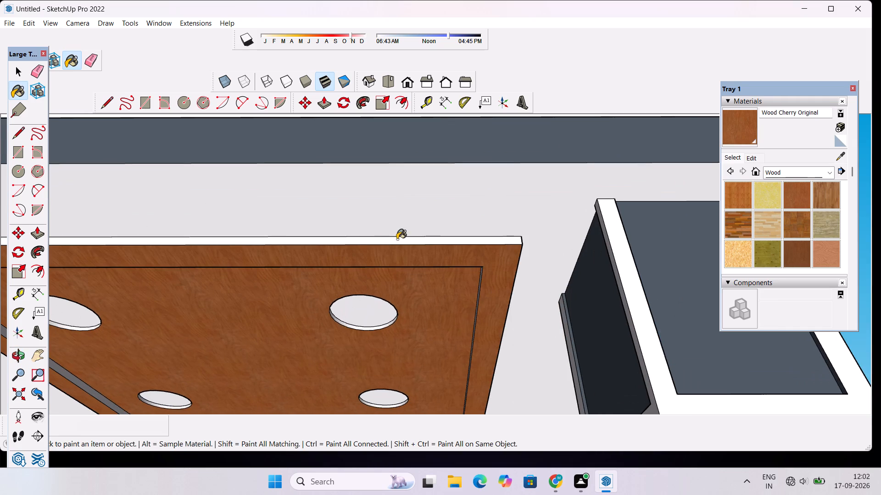
scroll(412, 214, "down", 14)
scroll(383, 288, "up", 9)
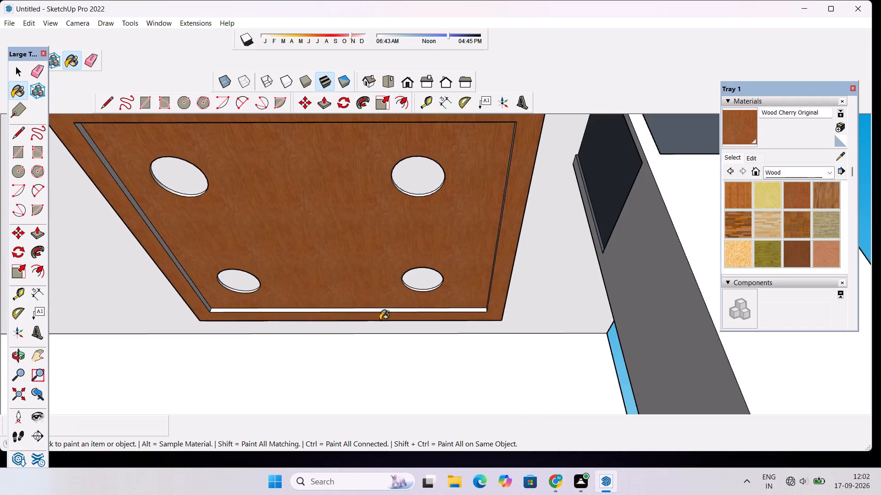
scroll(380, 320, "up", 4)
Paint the three sections, front edge and one side edge of the lower canopy's ceiling panel with Wood Cherry Original.
scroll(385, 284, "down", 20)
scroll(385, 284, "down", 6)
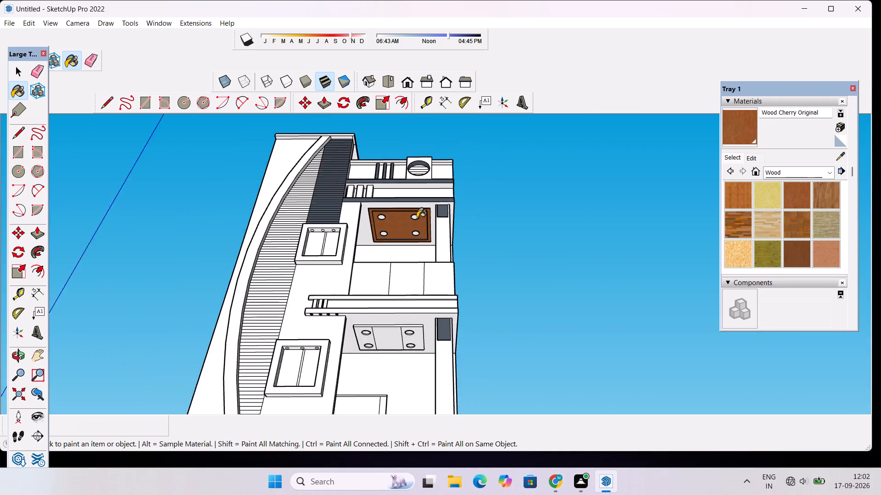
scroll(417, 218, "down", 2)
scroll(392, 348, "up", 9)
left_click(389, 265)
scroll(428, 251, "up", 5)
left_click(463, 247)
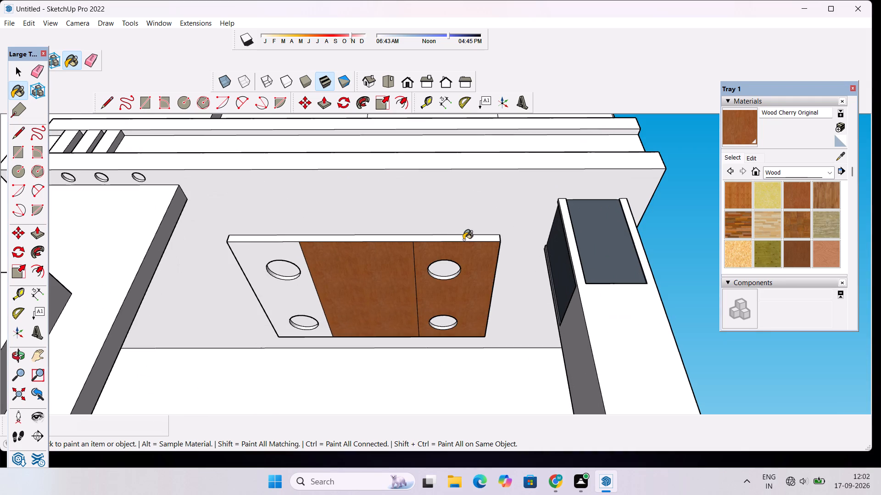
left_click(463, 238)
left_click(296, 253)
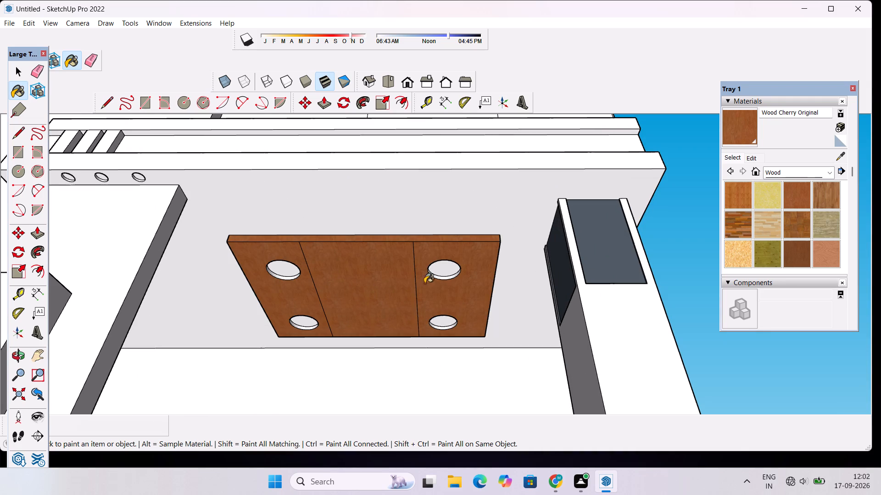
scroll(541, 278, "up", 18)
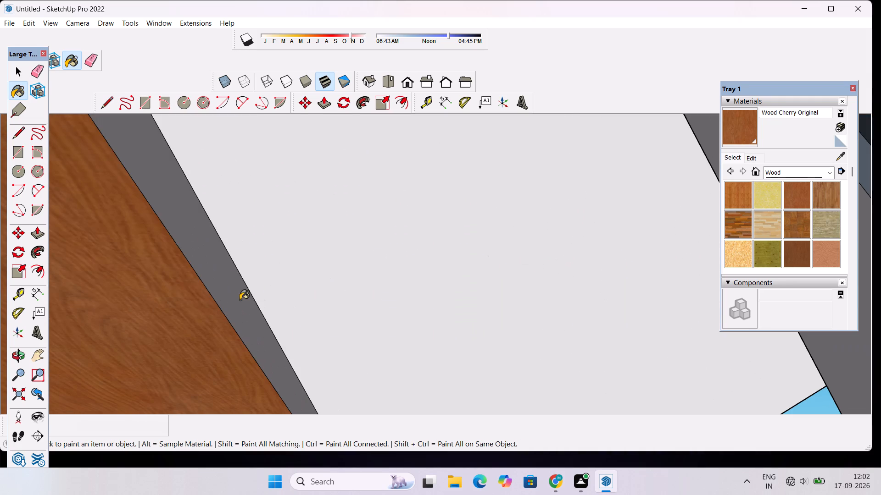
left_click(240, 300)
scroll(386, 262, "down", 20)
scroll(386, 262, "down", 6)
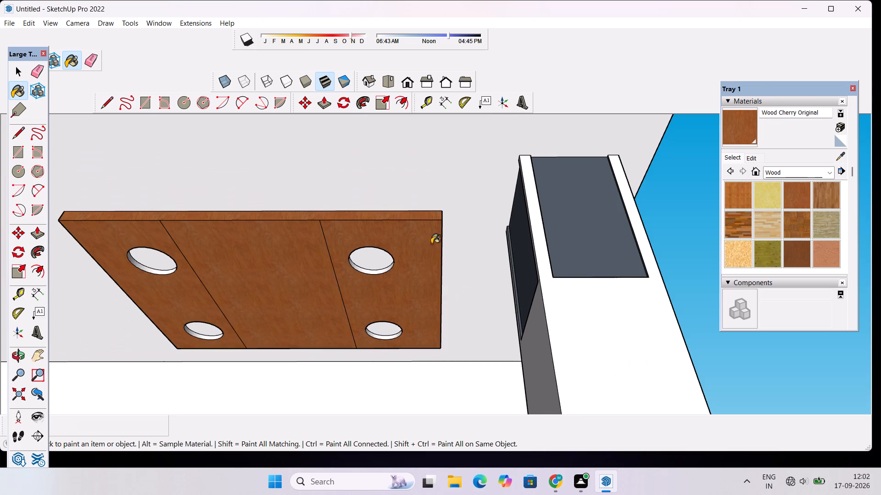
Paint the remaining unpainted thin edge of the lower ceiling panel with Wood Cherry Original, working from beneath it.
key("o")
left_click_drag(255, 340, 298, 125)
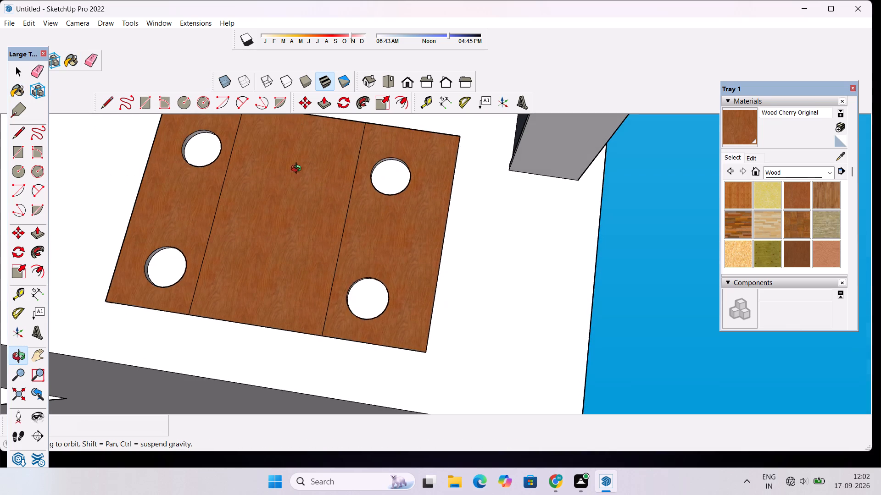
left_click_drag(213, 213, 252, 241)
scroll(495, 280, "up", 3)
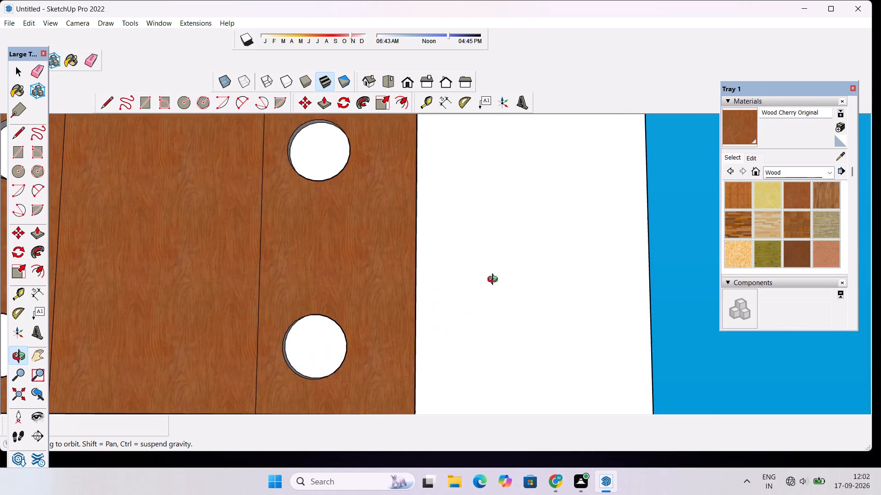
scroll(495, 280, "up", 5)
scroll(372, 269, "down", 6)
left_click_drag(589, 243, 526, 242)
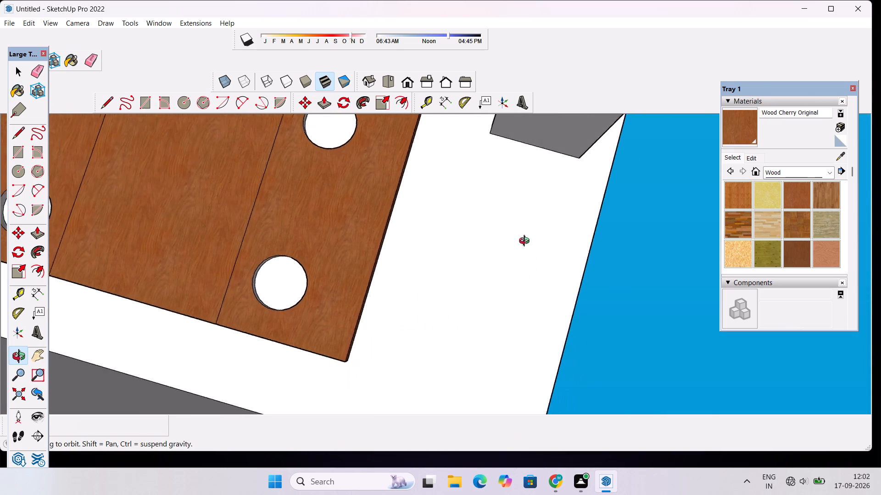
left_click_drag(526, 242, 274, 247)
left_click_drag(400, 190, 428, 422, "shift")
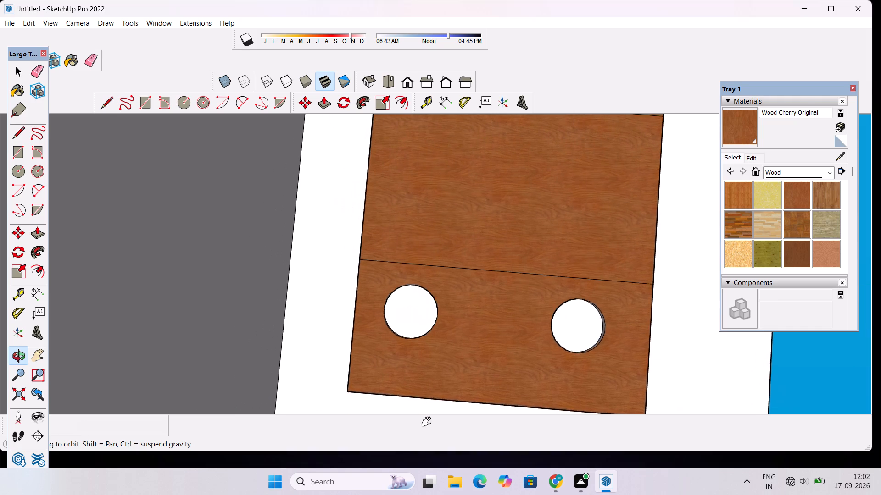
left_click_drag(428, 422, 422, 447, "shift")
scroll(390, 276, "up", 3)
left_click_drag(357, 275, 410, 279)
scroll(351, 294, "up", 6)
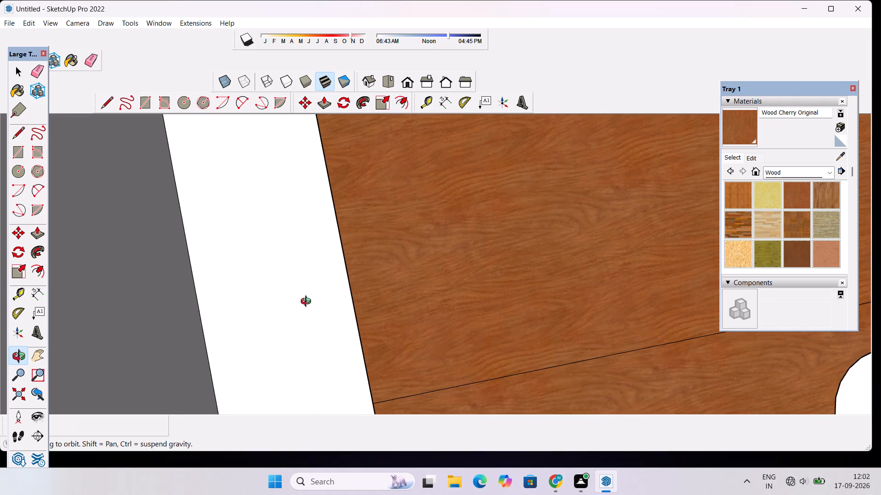
scroll(308, 302, "up", 18)
left_click(746, 135)
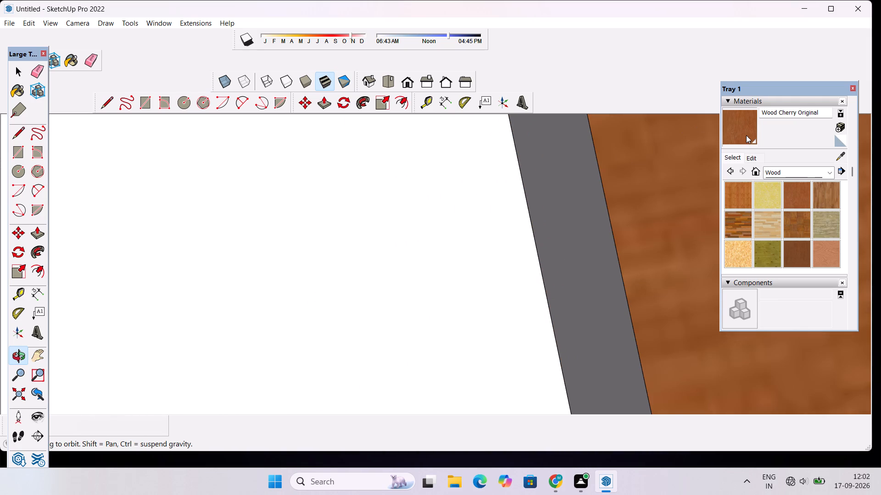
left_click(562, 204)
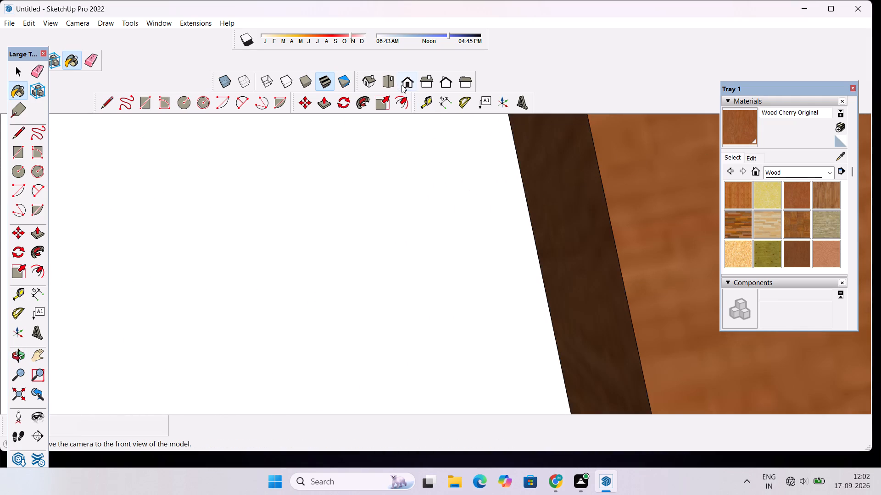
Paint the back and both side inner edges of the upper ceiling panel's recess with Wood Cherry Original.
left_click(401, 85)
scroll(342, 196, "down", 6)
scroll(429, 212, "down", 4)
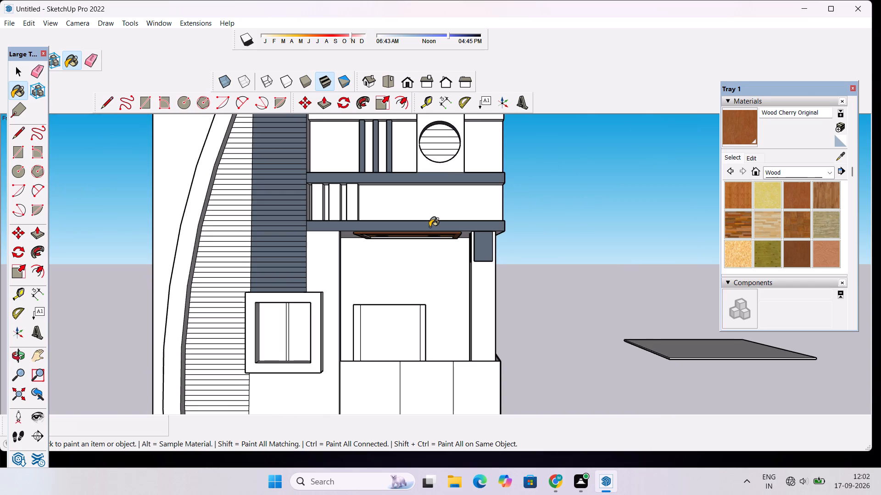
scroll(429, 250, "up", 13)
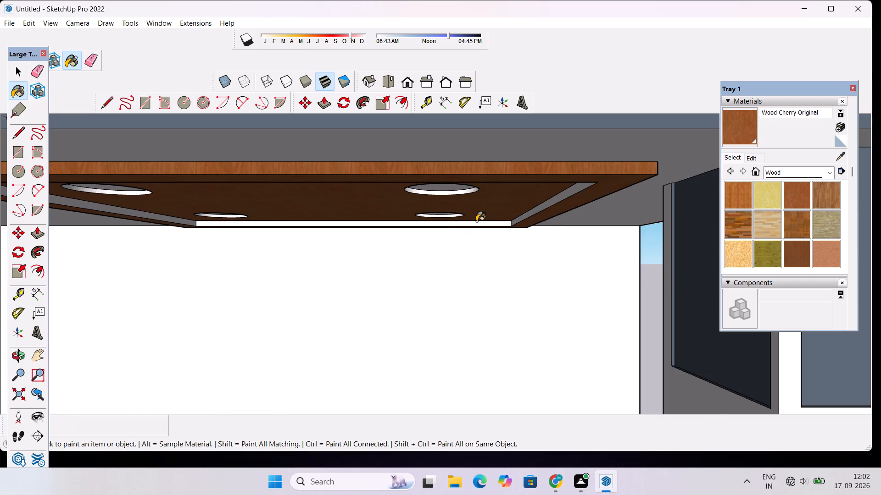
left_click(476, 221)
left_click(537, 215)
key("o")
left_click_drag(486, 267, 484, 228)
scroll(479, 227, "down", 9)
scroll(288, 215, "up", 5)
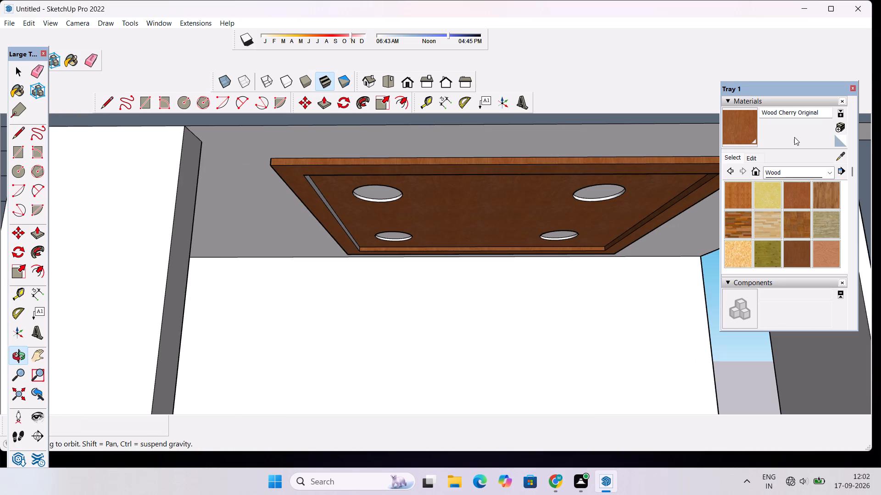
left_click(747, 132)
scroll(462, 224, "up", 5)
scroll(314, 228, "up", 4)
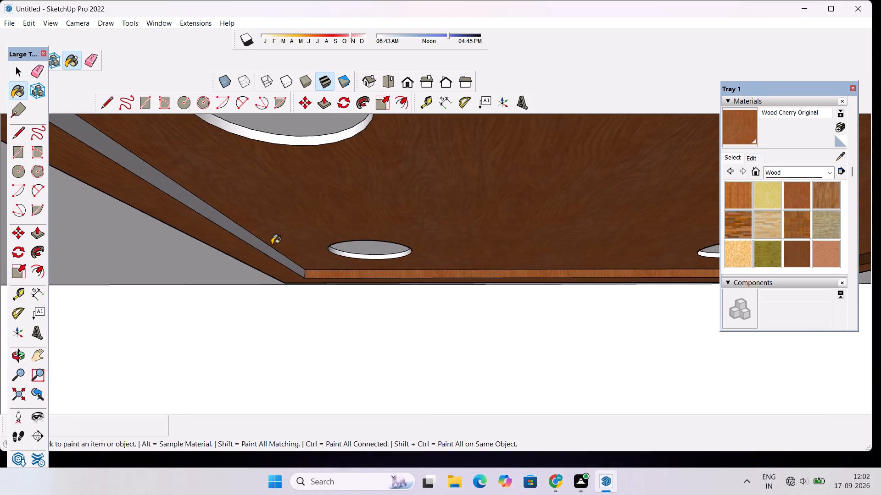
left_click(268, 248)
Examine the facade from below, the front and the side for parts still without a material.
scroll(311, 250, "down", 18)
key("o")
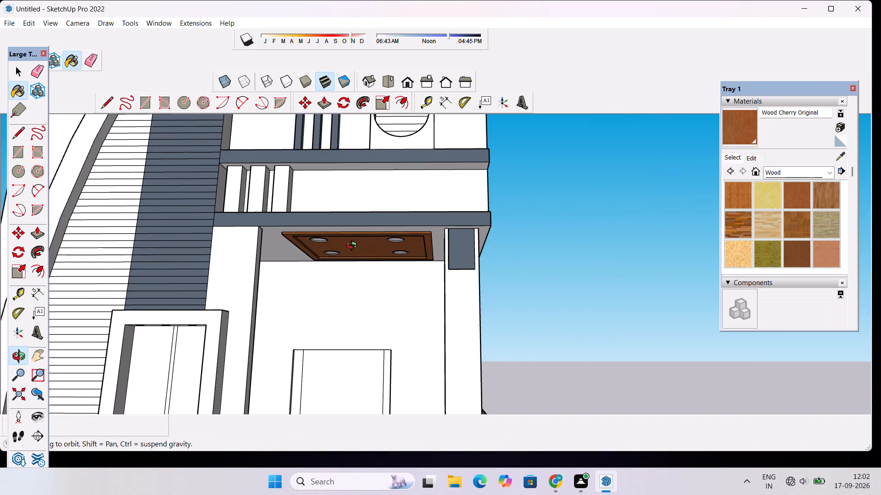
left_click_drag(354, 247, 354, 283)
scroll(354, 281, "down", 5)
left_click_drag(396, 270, 397, 369, "shift")
scroll(360, 351, "up", 4)
left_click_drag(362, 358, 375, 250)
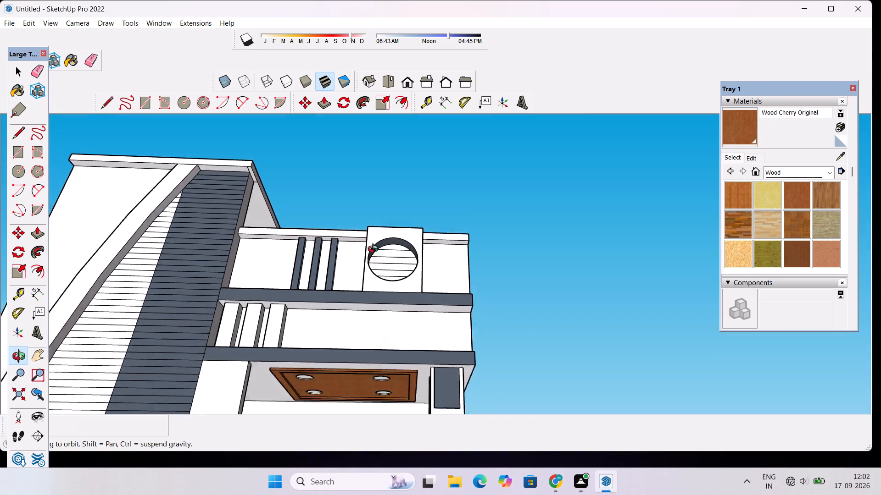
left_click_drag(375, 250, 380, 176)
left_click_drag(375, 324, 368, 446)
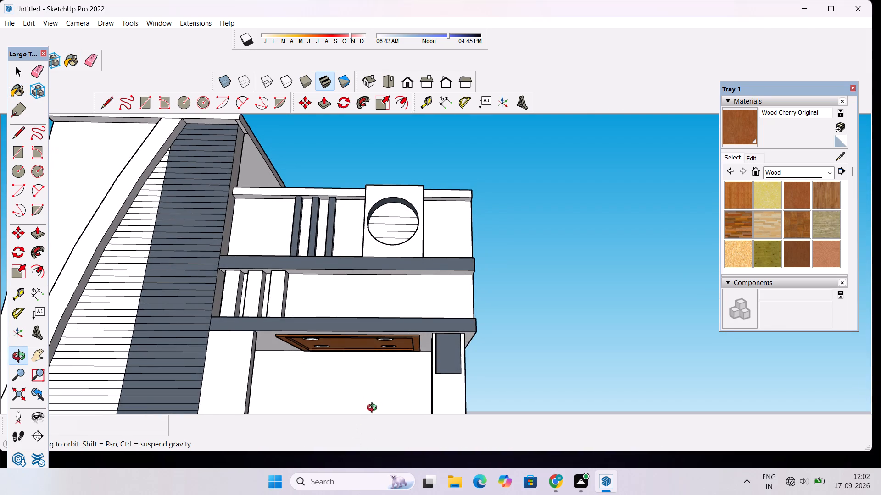
scroll(372, 347, "down", 4)
left_click_drag(393, 335, 392, 388)
scroll(392, 353, "down", 4)
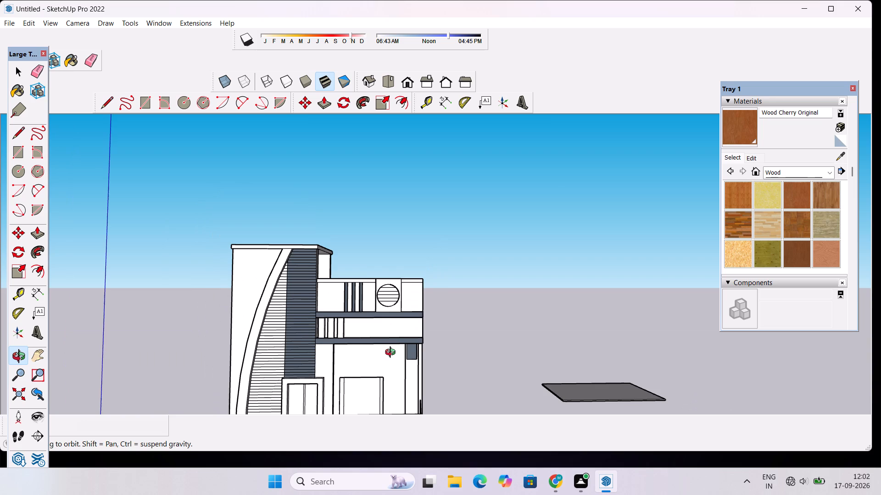
scroll(392, 353, "up", 1)
left_click_drag(379, 366, 437, 254, "shift")
scroll(461, 306, "up", 4)
left_click_drag(513, 292, 426, 310)
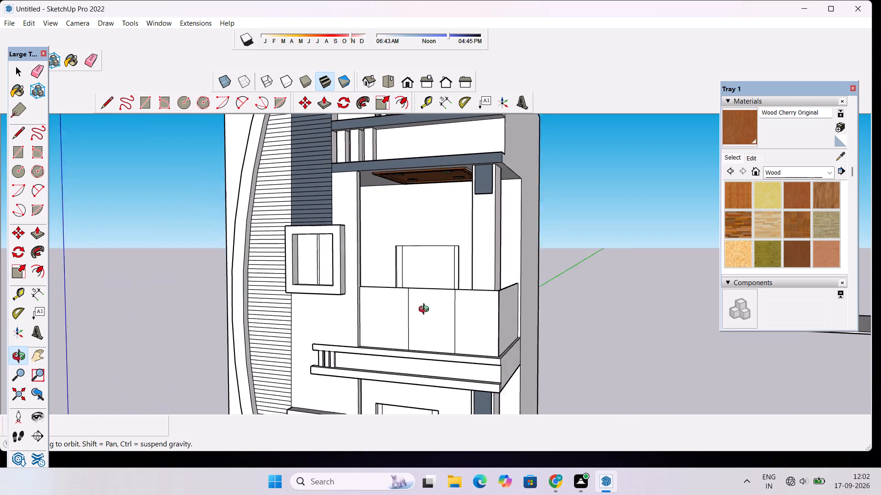
left_click_drag(426, 310, 504, 329)
scroll(503, 322, "down", 4)
left_click_drag(497, 325, 444, 362, "shift")
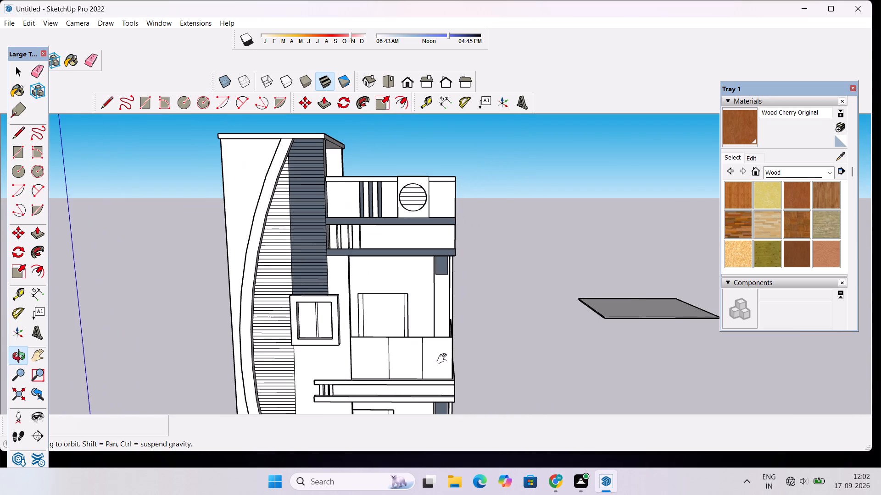
Switch the material library to the Glass and Mirrors collection.
left_click(788, 172)
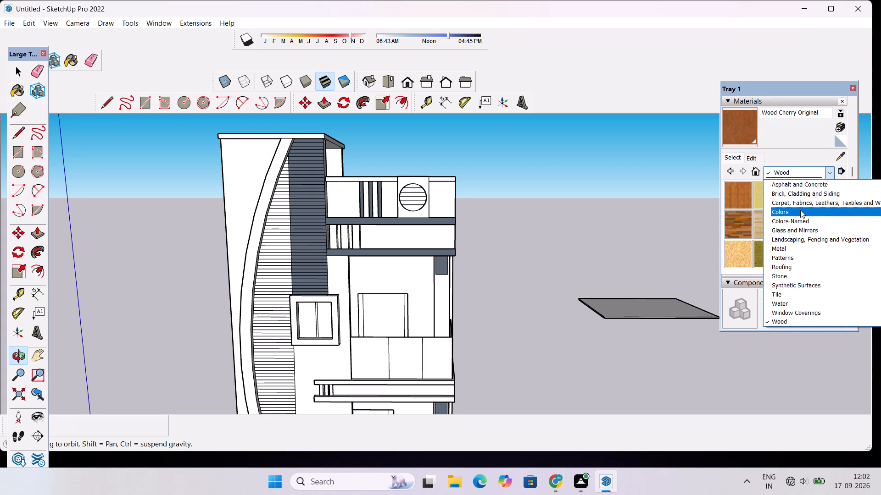
scroll(799, 250, "down", 1)
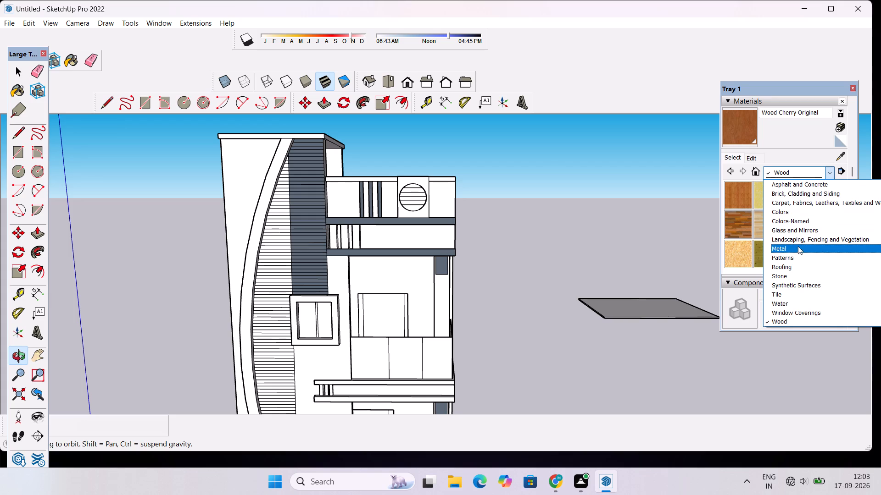
left_click(801, 230)
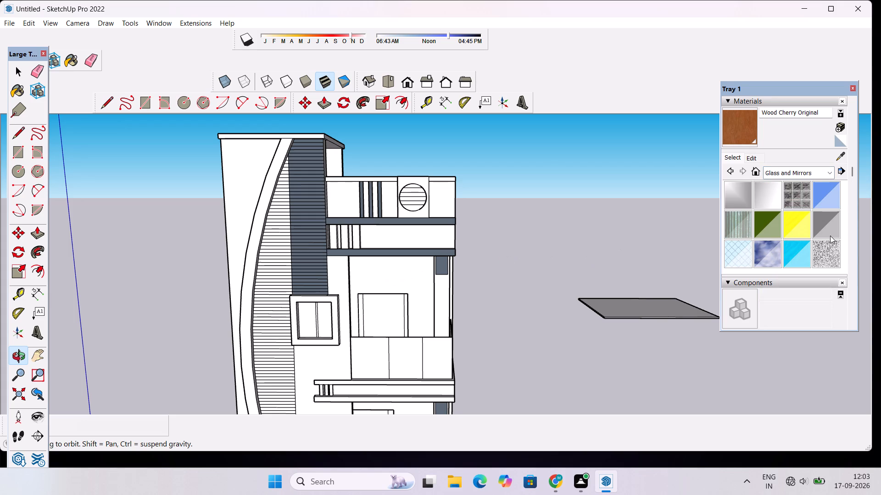
scroll(795, 242, "up", 3)
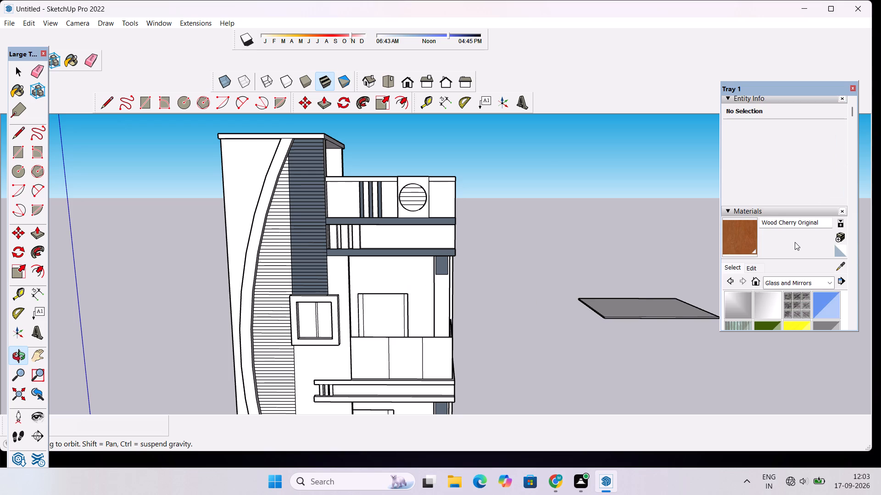
scroll(795, 242, "down", 1)
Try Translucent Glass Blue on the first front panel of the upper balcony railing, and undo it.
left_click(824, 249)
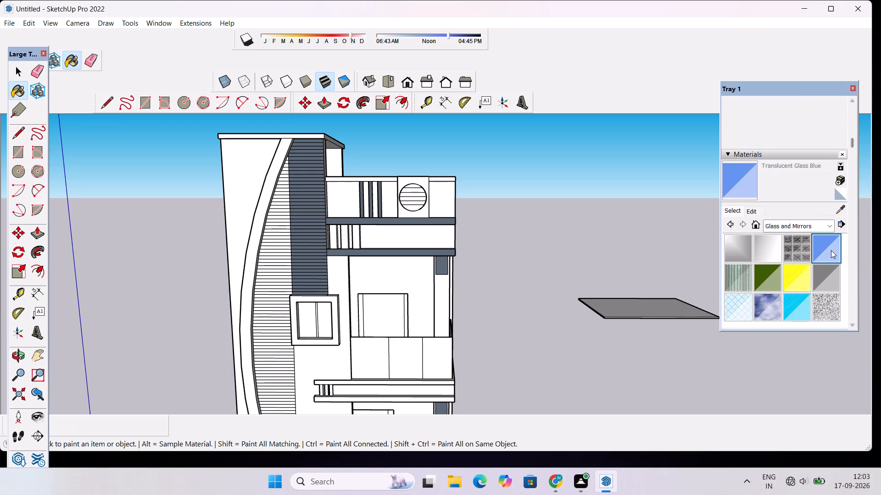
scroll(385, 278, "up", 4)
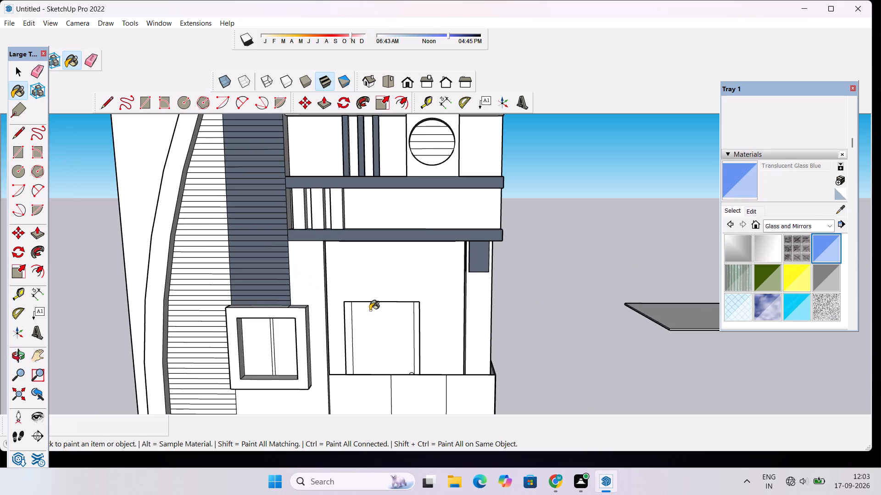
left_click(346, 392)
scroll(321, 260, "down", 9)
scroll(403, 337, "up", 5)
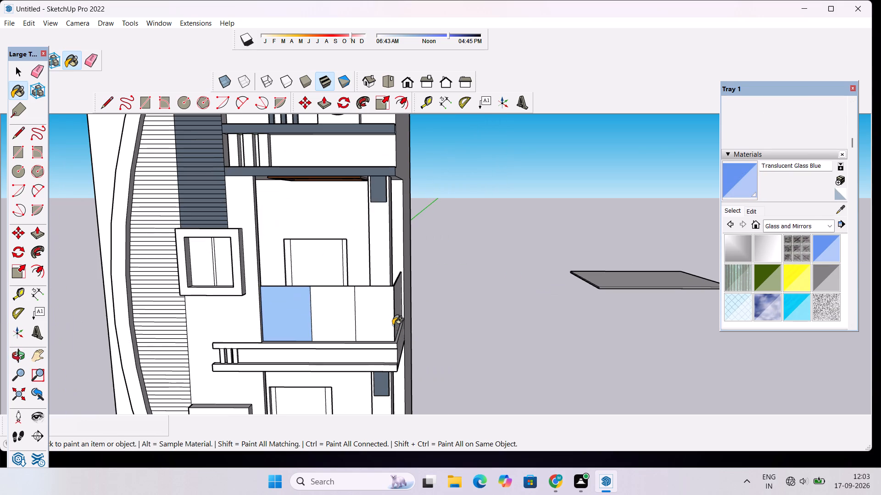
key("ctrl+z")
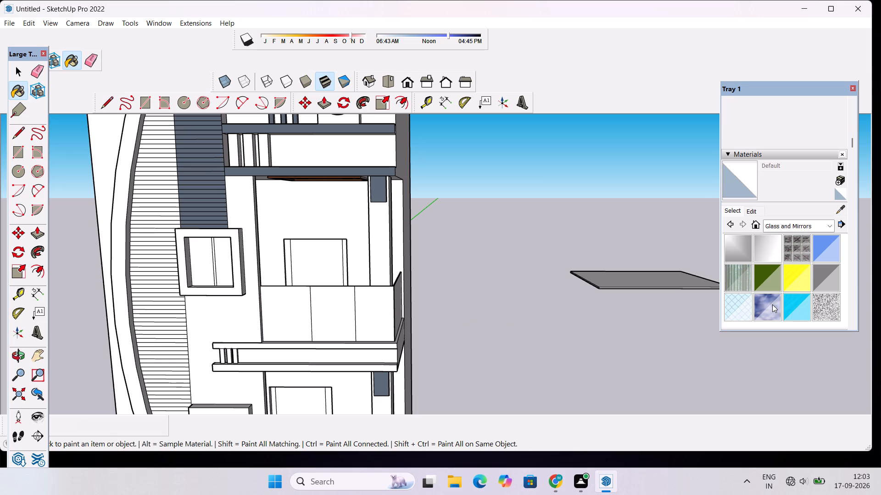
Paint the three front panels of the upper balcony railing with Translucent Glass Gray.
left_click(826, 280)
left_click(273, 312)
left_click(339, 309)
left_click(378, 297)
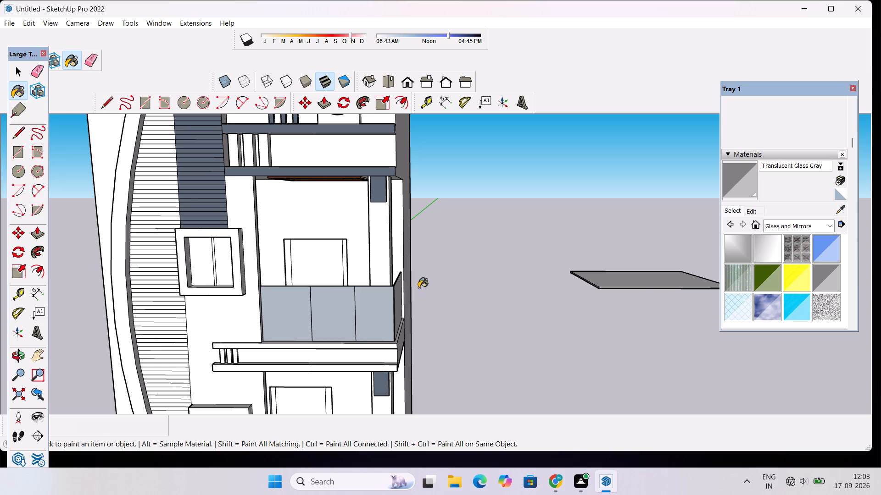
Examine the gray glass panels of the upper balcony railing up close and against the whole facade.
scroll(418, 288, "up", 10)
scroll(356, 282, "down", 4)
left_click_drag(251, 308, 285, 292)
scroll(435, 213, "down", 3)
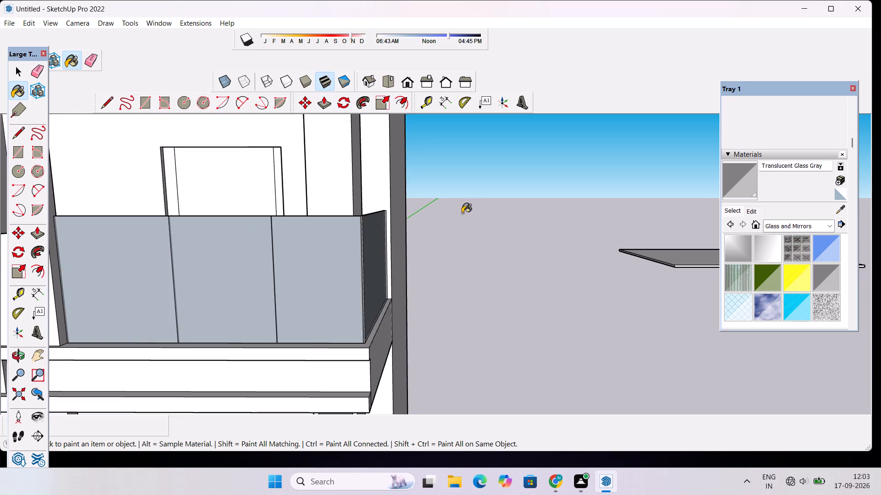
scroll(462, 213, "down", 5)
scroll(366, 265, "up", 5)
scroll(458, 237, "up", 4)
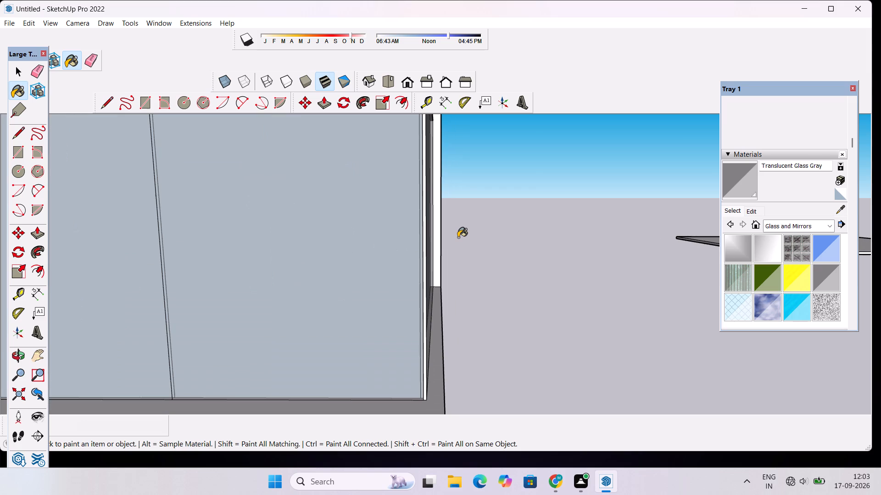
scroll(458, 237, "down", 5)
scroll(465, 260, "up", 4)
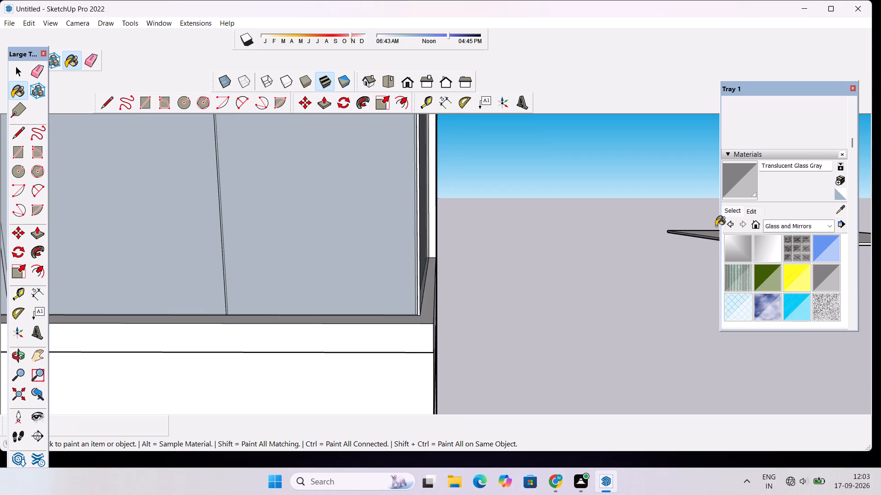
scroll(456, 279, "down", 13)
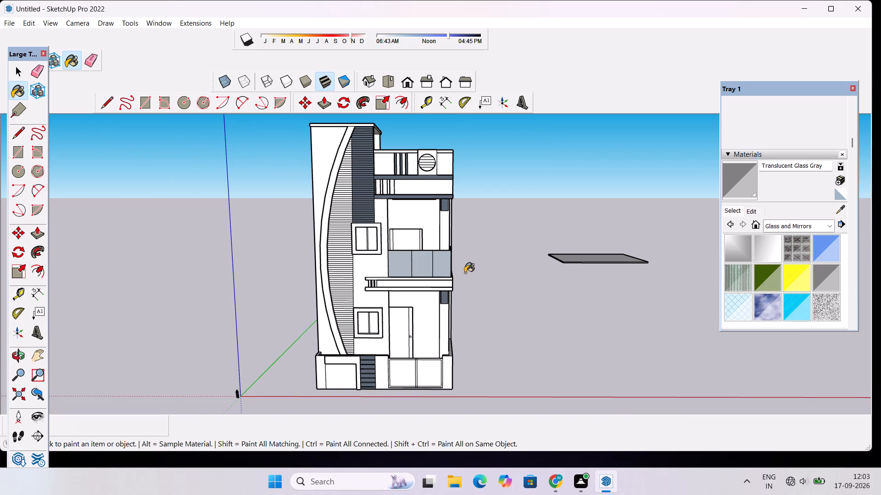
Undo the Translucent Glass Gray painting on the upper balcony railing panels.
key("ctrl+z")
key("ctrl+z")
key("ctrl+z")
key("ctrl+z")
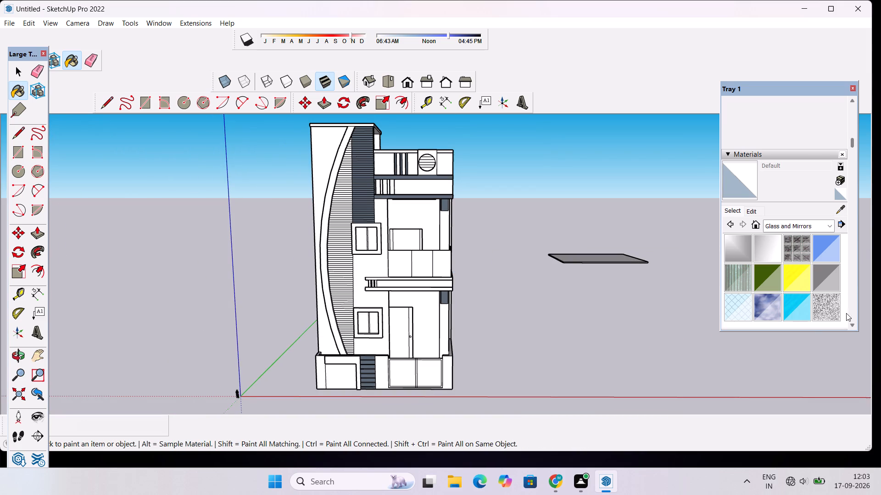
Paint the three front panels and the side panel of the upper balcony railing with the Translucent Resin Crush material.
left_click(826, 311)
scroll(400, 274, "up", 4)
left_click(405, 265)
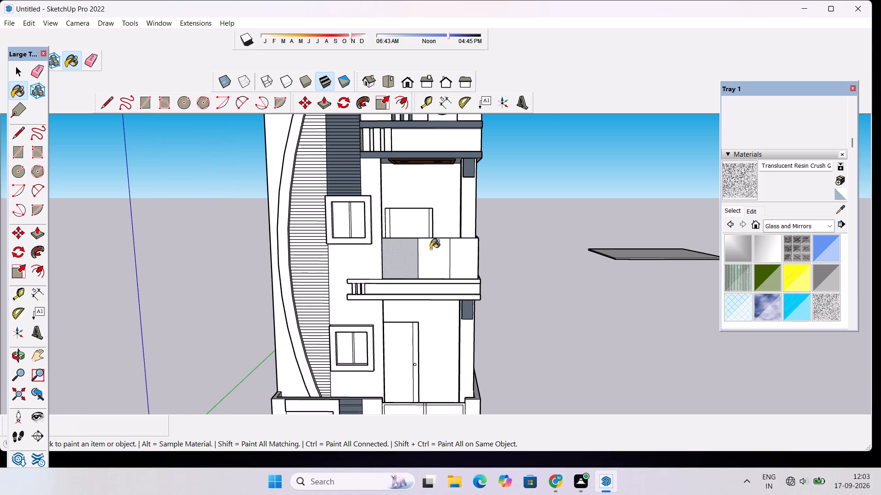
left_click(432, 249)
left_click(474, 259)
scroll(489, 246, "up", 13)
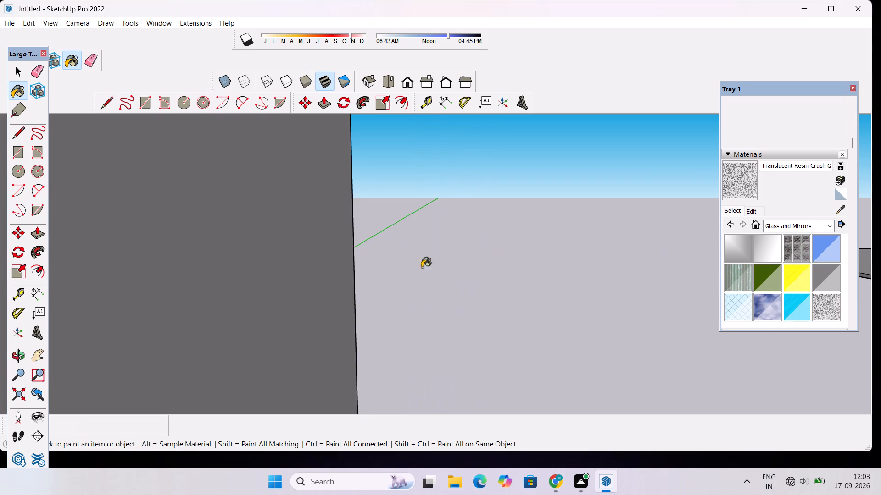
scroll(379, 242, "down", 4)
left_click(241, 272)
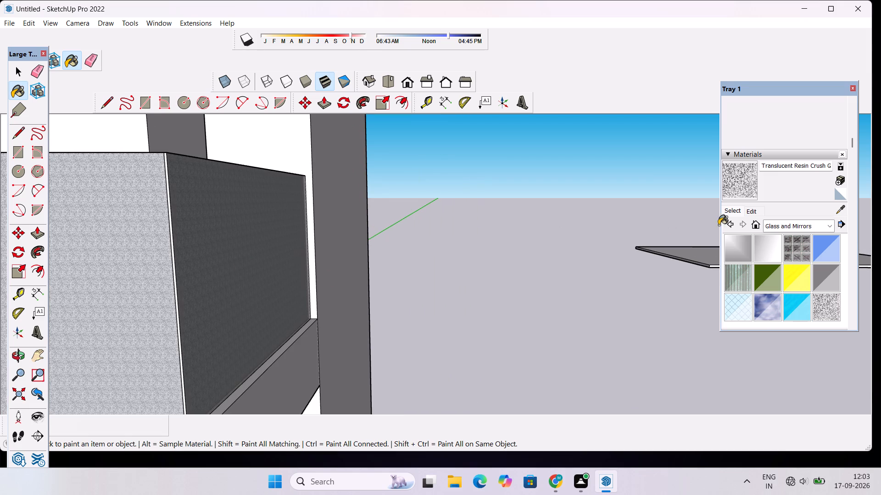
Set the Translucent Resin Crush material's texture size to 10' by 10'.
left_click(749, 211)
scroll(767, 258, "down", 3)
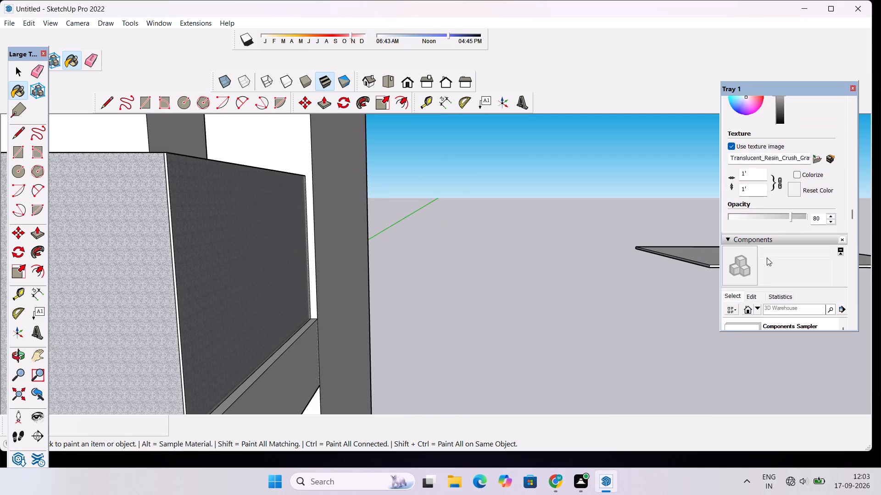
left_click(754, 190)
key("BackSpace")
key("BackSpace")
key("BackSpace")
key("BackSpace")
key("BackSpace")
key("BackSpace")
key("BackSpace")
key("BackSpace")
key("BackSpace")
key("BackSpace")
key("BackSpace")
key("BackSpace")
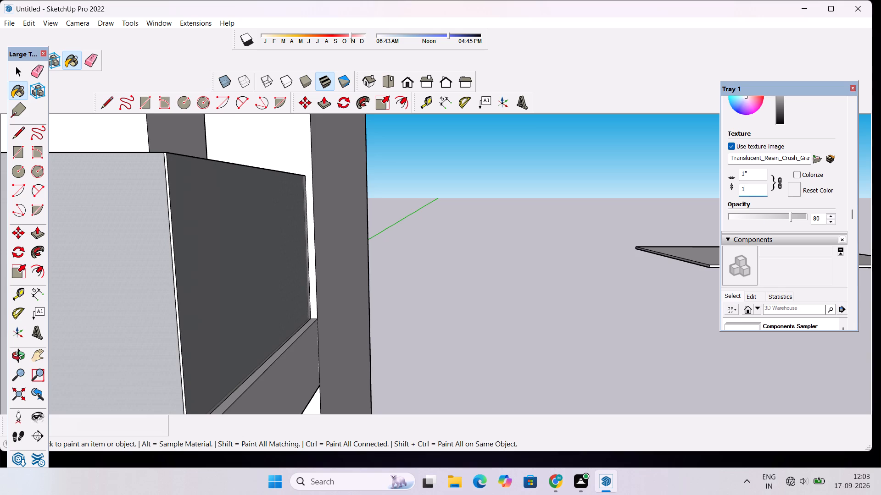
scroll(754, 190, "down", 3)
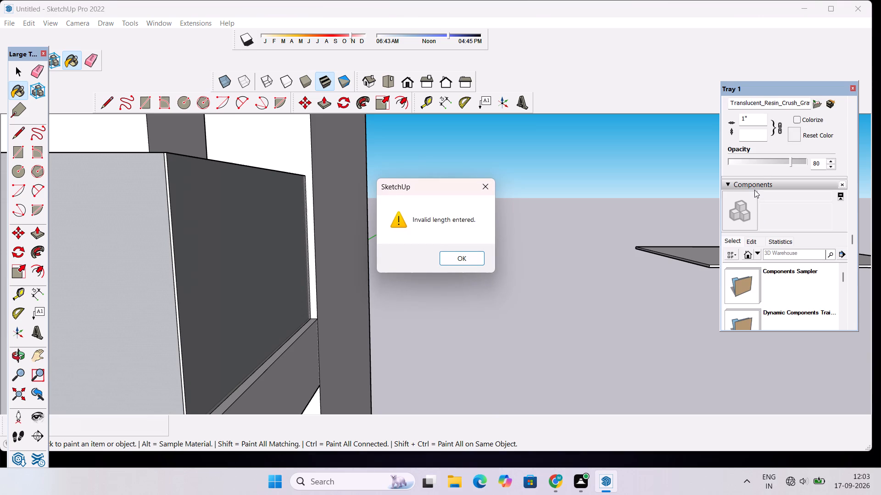
key("1")
key("0")
scroll(763, 204, "up", 2)
scroll(758, 160, "up", 3)
left_click(755, 134)
left_click(744, 136)
triple_click(748, 116)
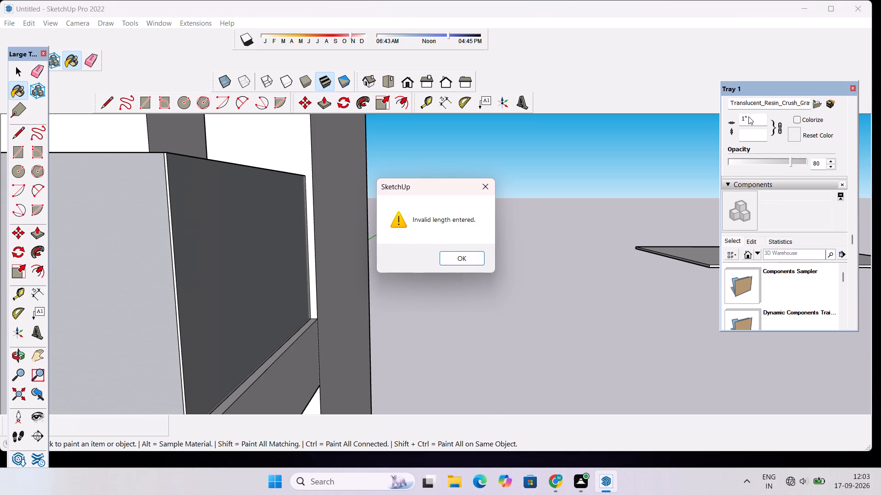
left_click(748, 116)
left_click(485, 186)
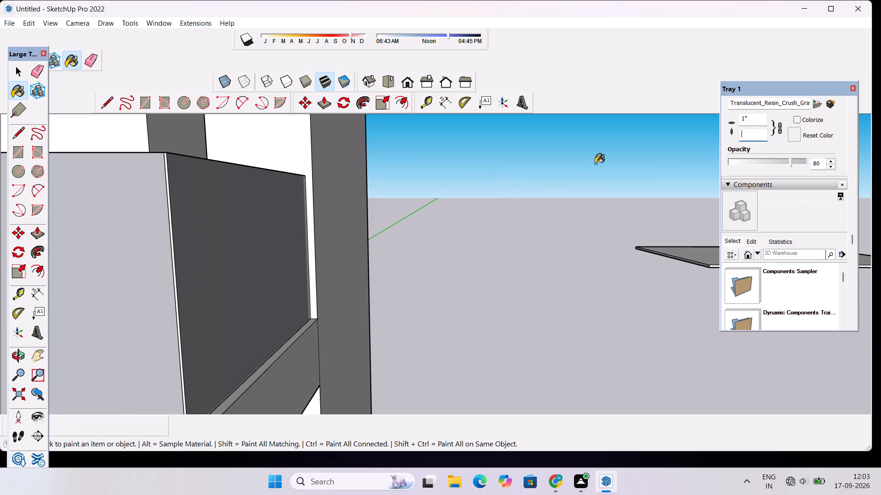
left_click(753, 136)
type("10'")
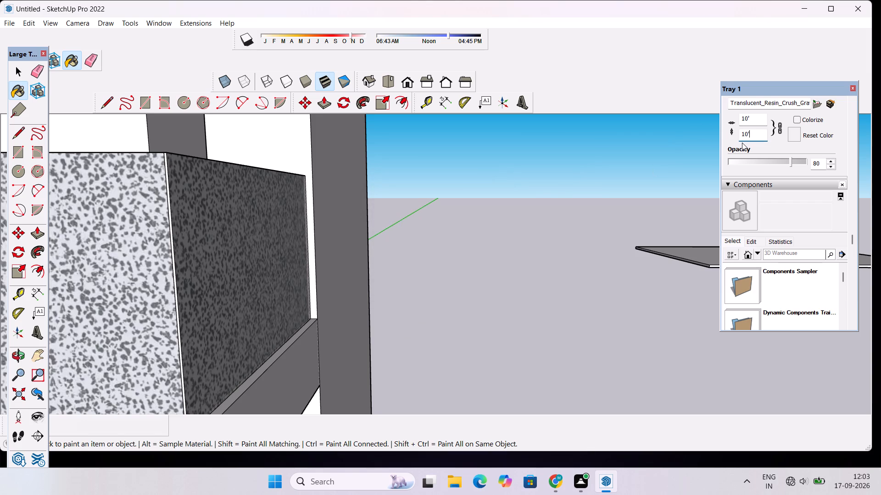
key("Return")
Examine the rescaled resin texture on the railing from the front and around its corner.
scroll(753, 156, "down", 11)
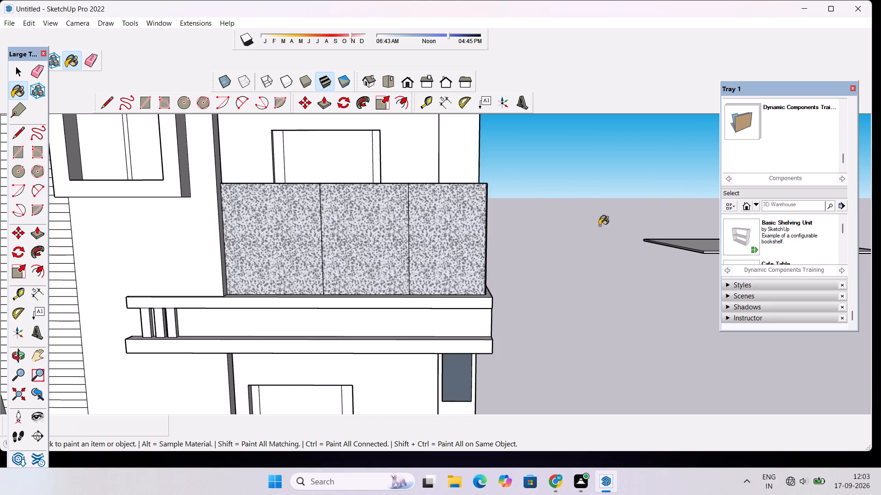
scroll(599, 225, "down", 3)
scroll(554, 243, "up", 5)
key("space")
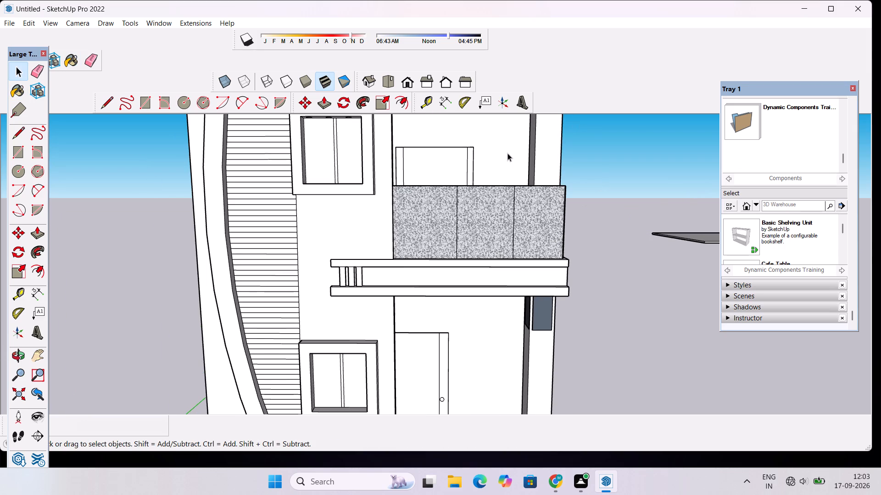
key("o")
left_click_drag(569, 247, 413, 264)
scroll(514, 240, "up", 9)
left_click_drag(652, 236, 629, 248)
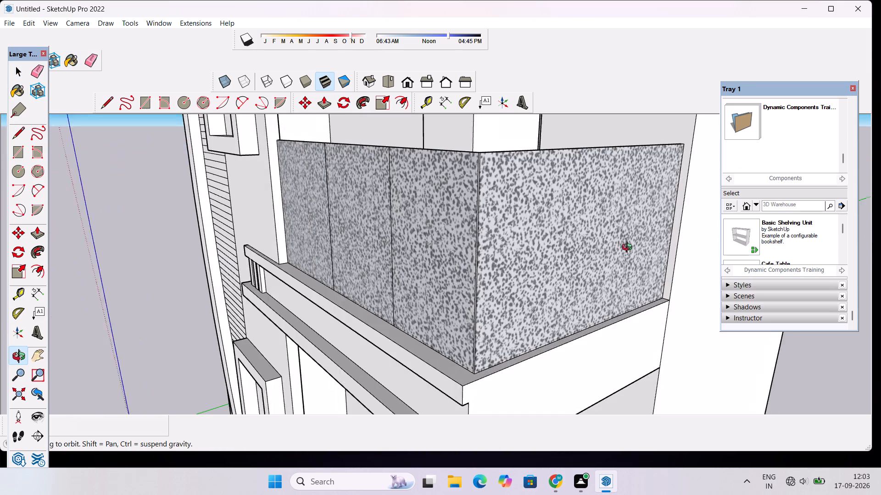
left_click_drag(629, 248, 620, 251)
scroll(449, 234, "up", 8)
left_click_drag(451, 217, 477, 227)
scroll(485, 227, "up", 4)
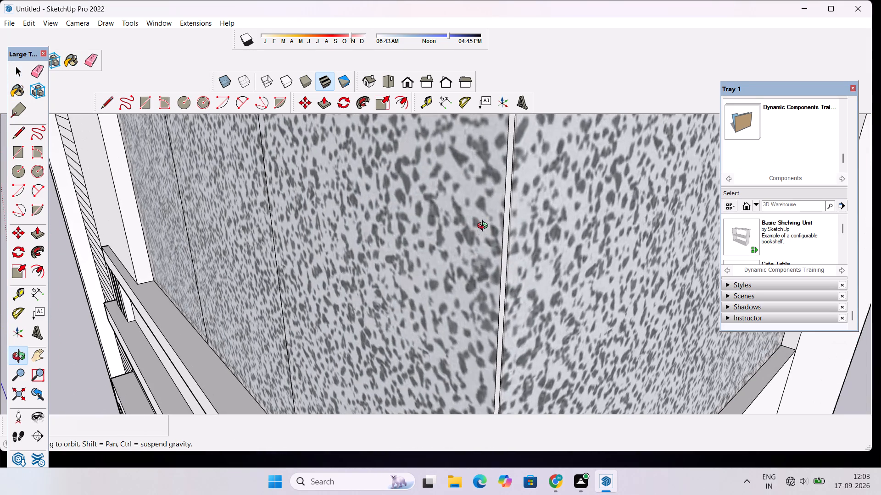
Paint the narrow vertical corner strip between the front and side railing panels with 0137_Black from the Colors-Named collection.
scroll(768, 170, "up", 3)
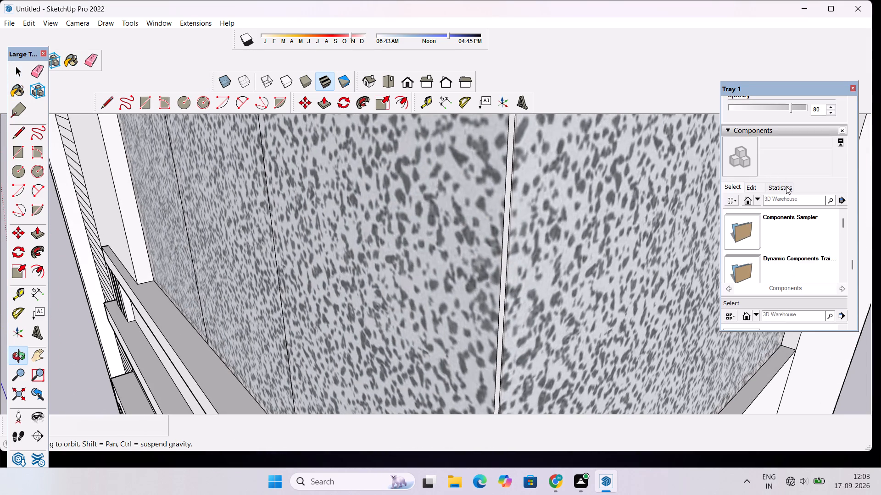
scroll(753, 195, "up", 3)
scroll(765, 159, "up", 2)
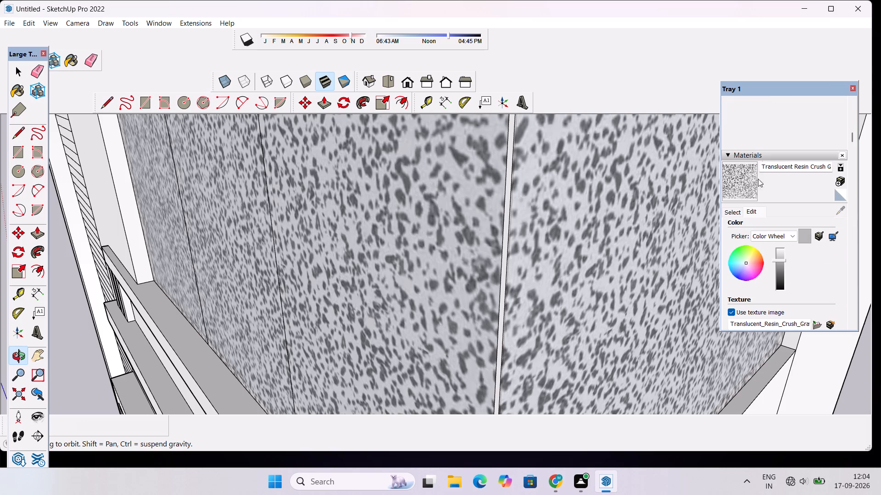
left_click(736, 214)
left_click(798, 226)
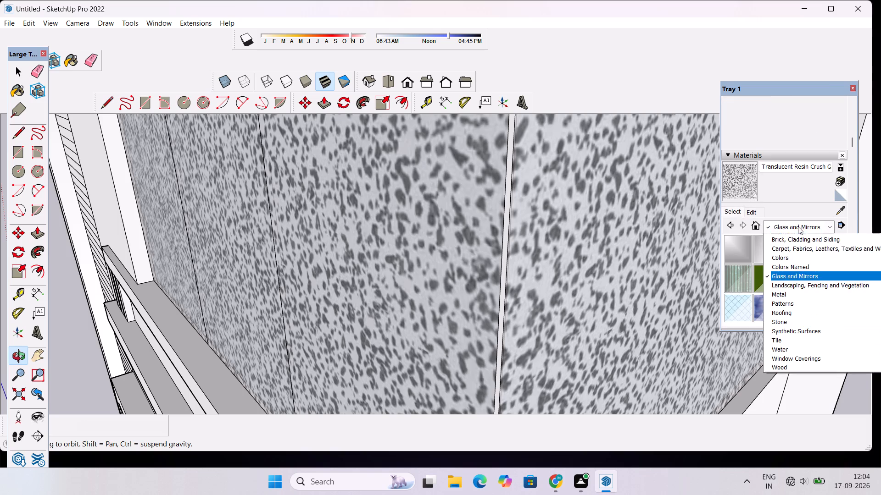
left_click(801, 274)
scroll(776, 213, "down", 18)
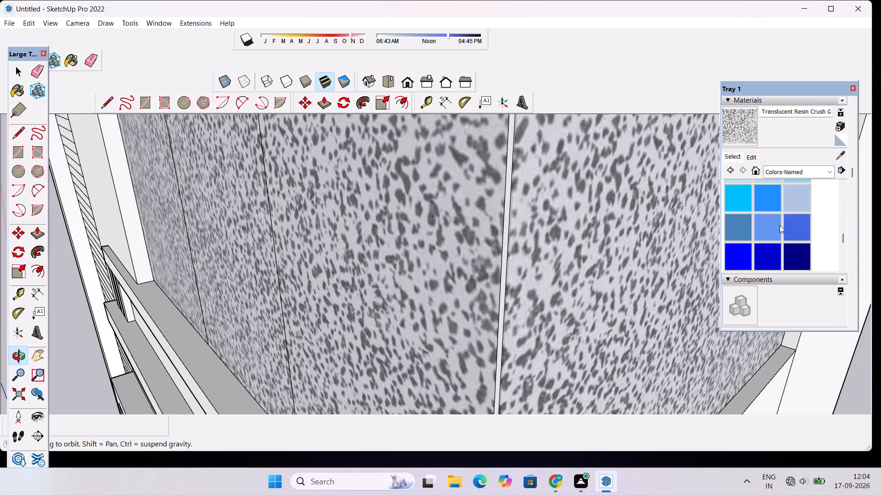
scroll(780, 225, "down", 7)
left_click(758, 194)
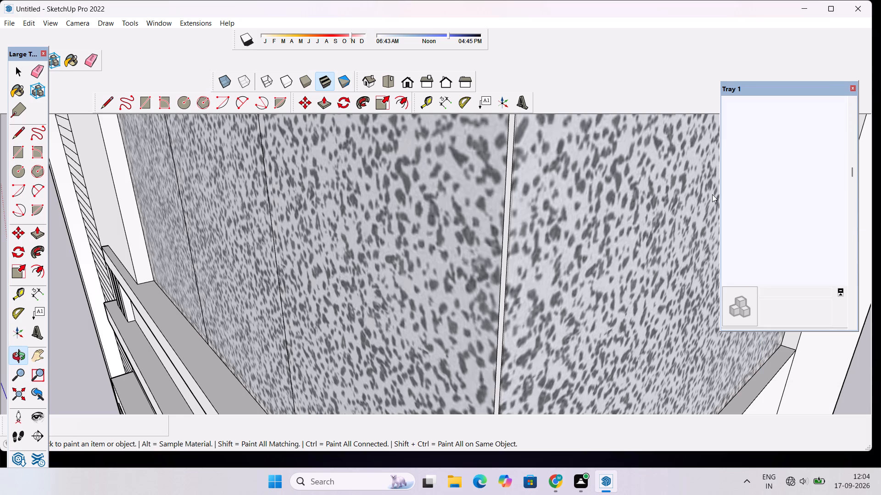
scroll(535, 192, "up", 1)
left_click(506, 177)
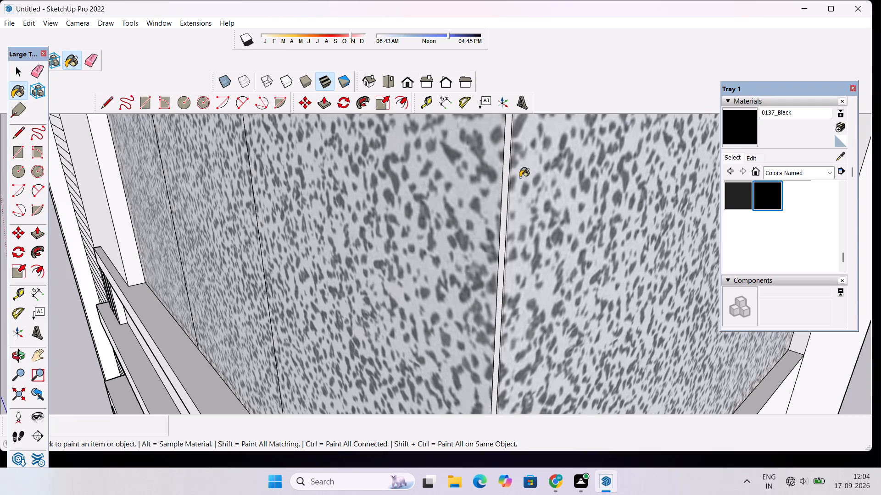
Paint the middle front panel of the upper balcony railing with 0137_Black.
scroll(546, 176, "down", 10)
scroll(421, 230, "up", 12)
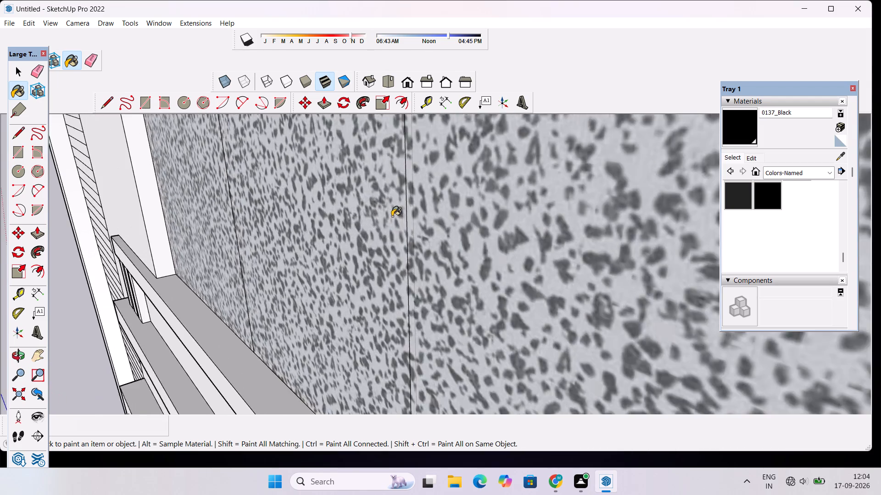
scroll(392, 216, "up", 2)
left_click(416, 187)
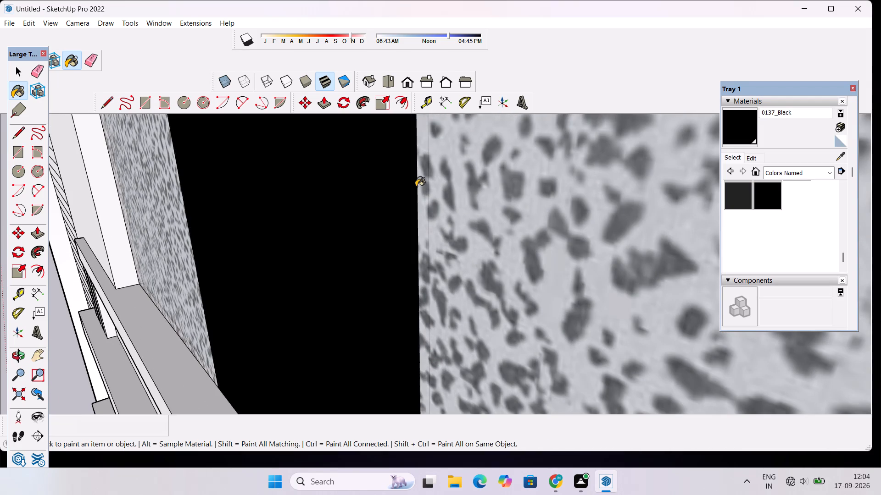
scroll(421, 181, "down", 20)
scroll(421, 181, "down", 11)
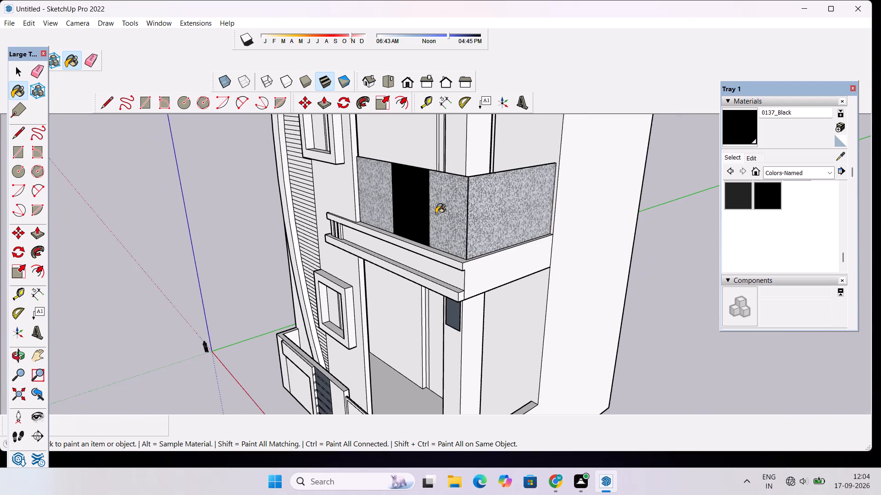
key("ctrl+x")
Paint the top edges of the side railing panel and the adjoining front corner panel with 0137_Black.
scroll(370, 174, "up", 6)
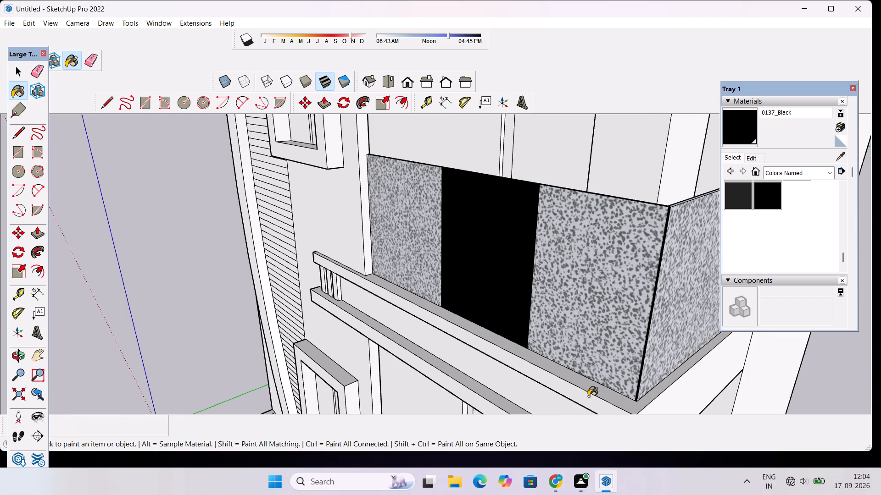
scroll(604, 266, "down", 5)
scroll(660, 207, "up", 20)
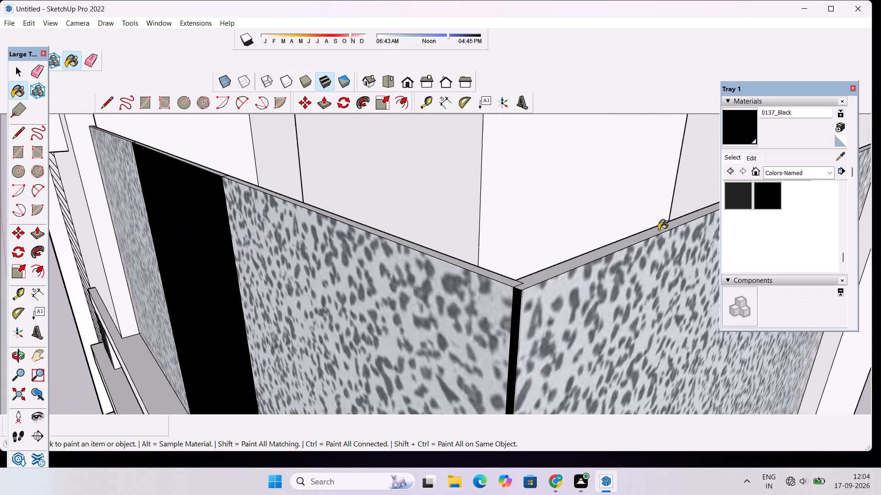
left_click(658, 230)
left_click(502, 280)
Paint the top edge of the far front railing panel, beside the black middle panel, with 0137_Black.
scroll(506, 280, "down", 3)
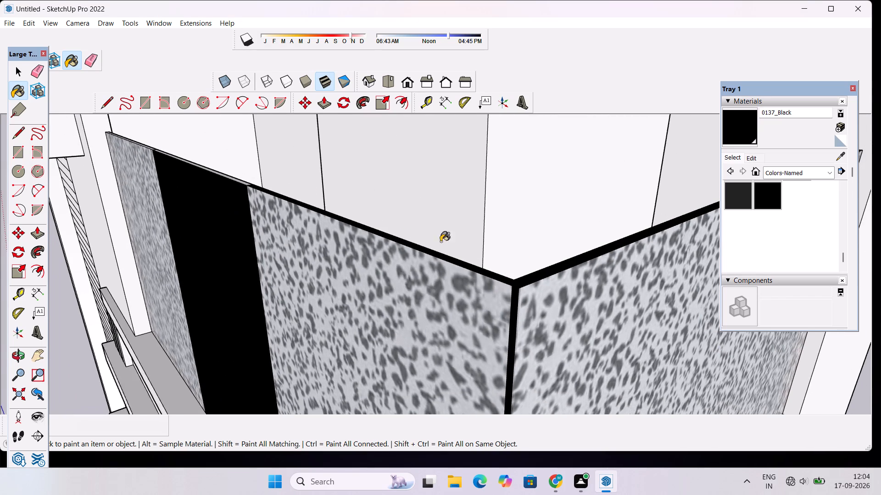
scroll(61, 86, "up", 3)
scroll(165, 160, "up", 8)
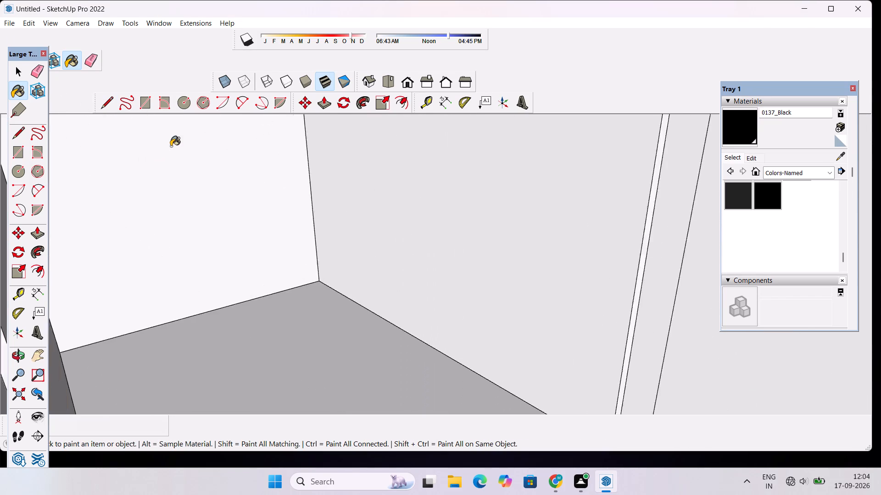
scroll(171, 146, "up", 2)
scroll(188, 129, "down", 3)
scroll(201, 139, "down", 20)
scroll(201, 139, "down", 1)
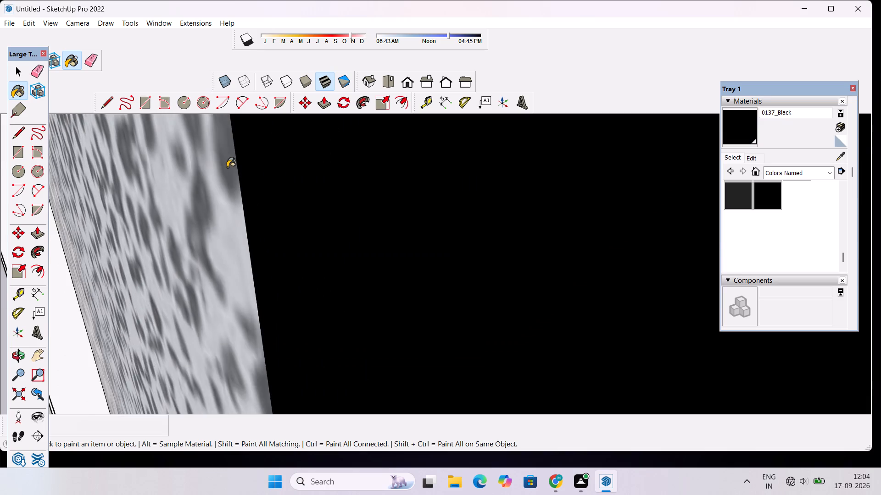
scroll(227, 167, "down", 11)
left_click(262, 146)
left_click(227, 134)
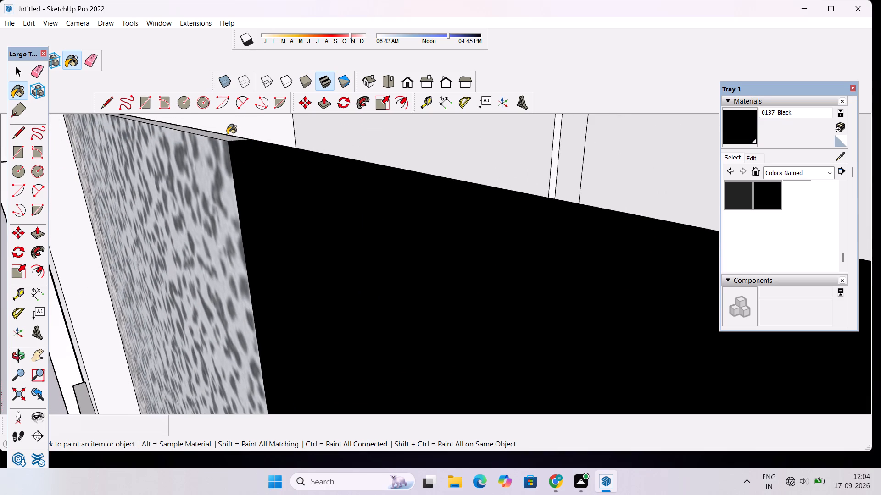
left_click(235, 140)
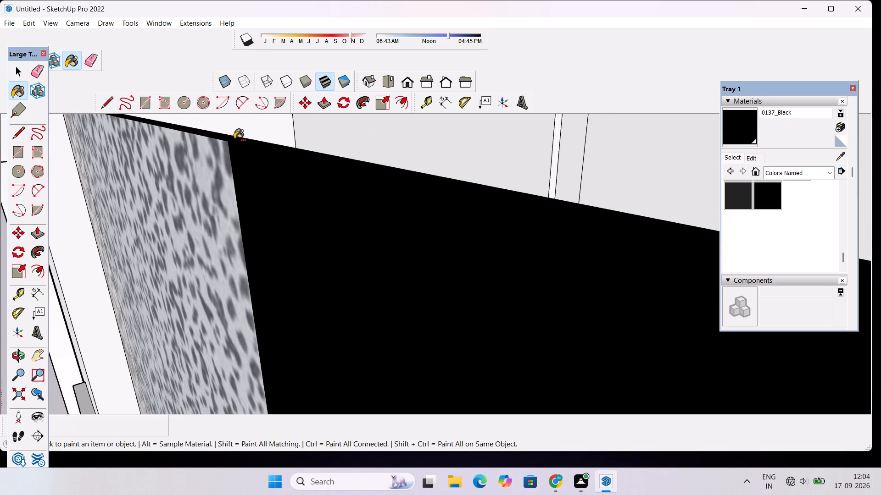
Undo the black paint on the railing's top edges and on the middle front panel.
key("ctrl+z")
key("ctrl+z")
key("ctrl+z")
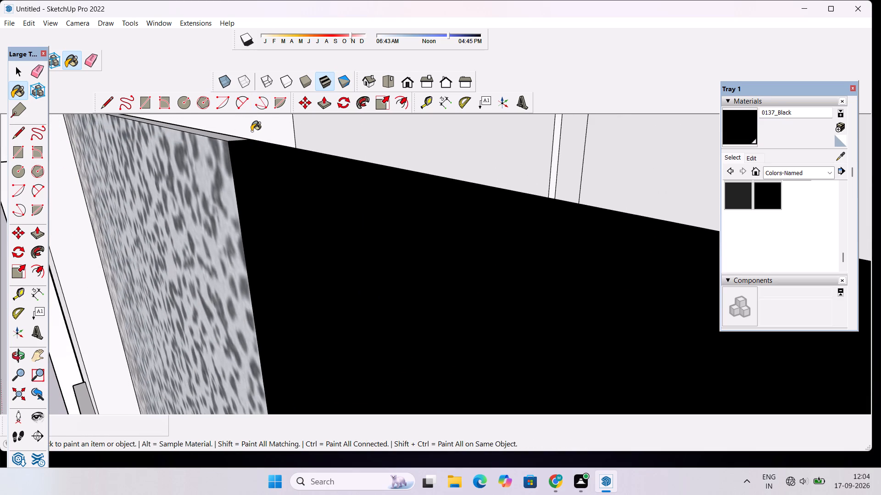
key("ctrl+z")
scroll(230, 151, "down", 20, "ctrl")
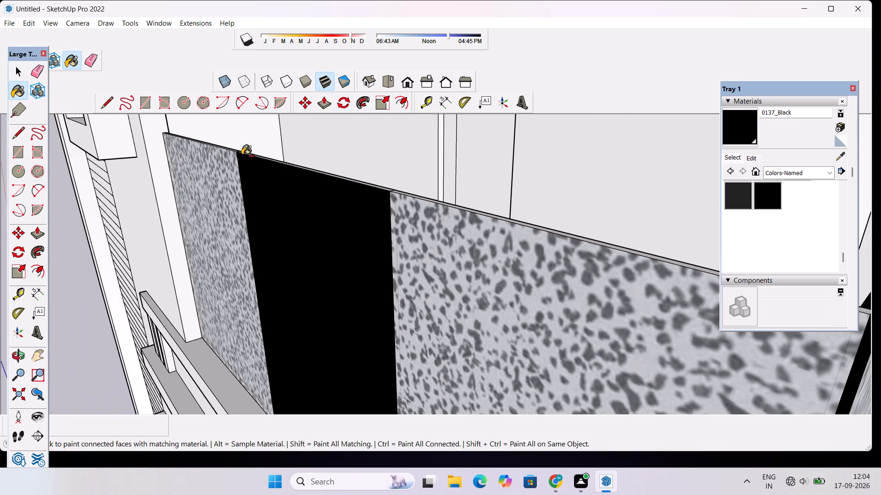
key("ctrl+z")
key("ctrl+z")
Paint the top edges of the middle and far front railing panels with 0137_Black.
scroll(325, 169, "up", 4)
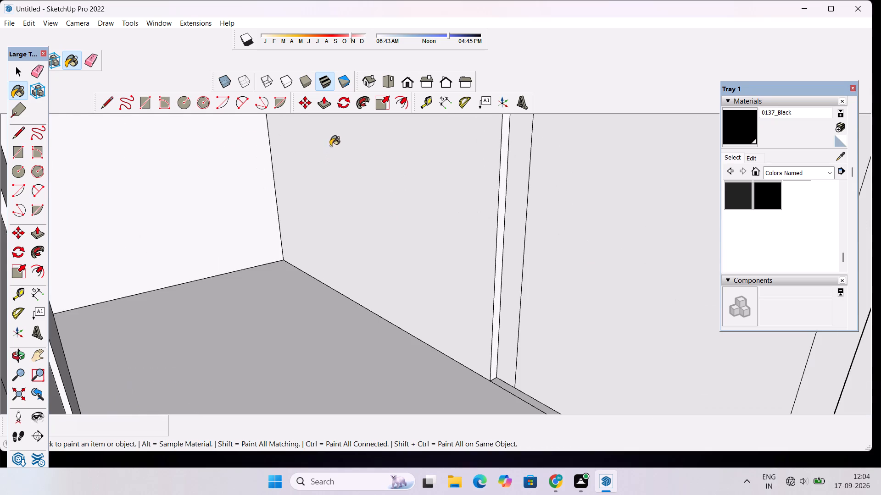
scroll(330, 146, "down", 8)
scroll(353, 144, "up", 4)
left_click(356, 141)
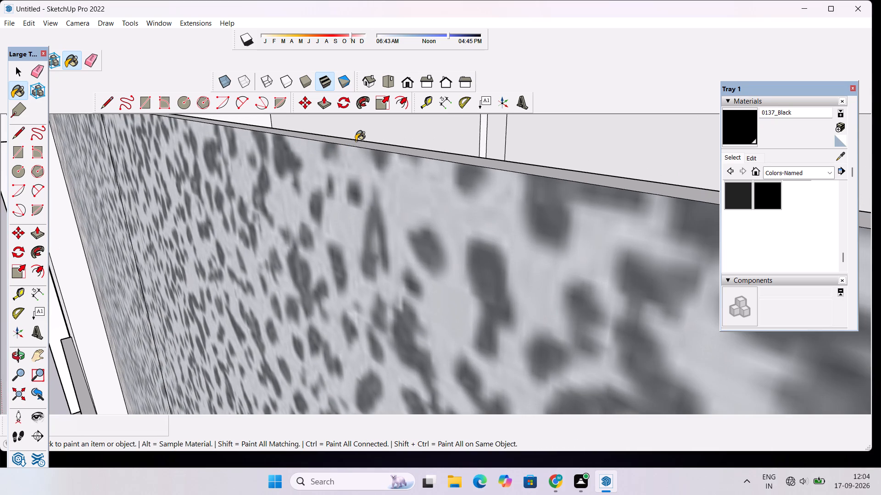
left_click(356, 144)
scroll(336, 145, "down", 13)
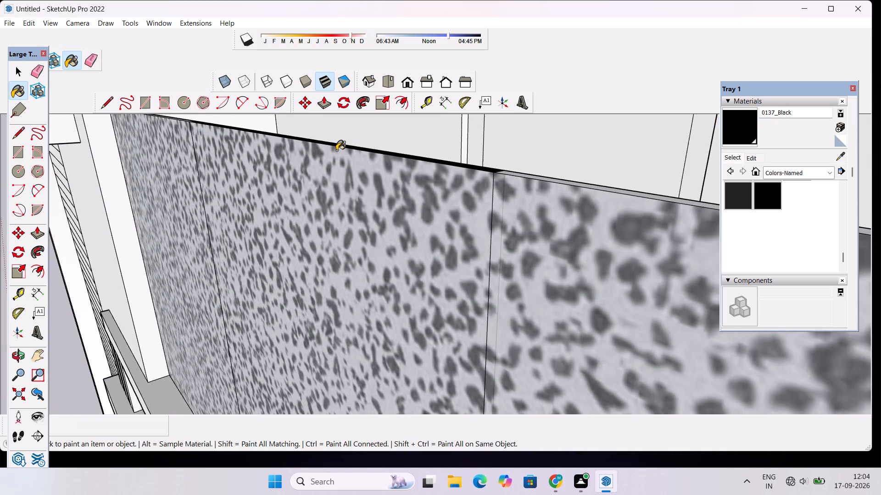
scroll(336, 150, "down", 4)
scroll(204, 122, "up", 6)
scroll(203, 122, "down", 4)
scroll(203, 122, "up", 2)
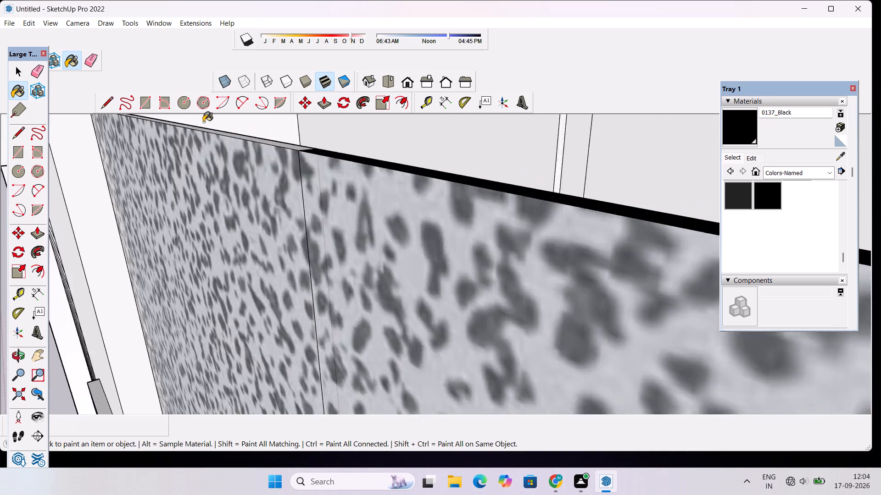
scroll(203, 122, "up", 2)
scroll(203, 122, "down", 2)
left_click(221, 156)
scroll(209, 150, "down", 7)
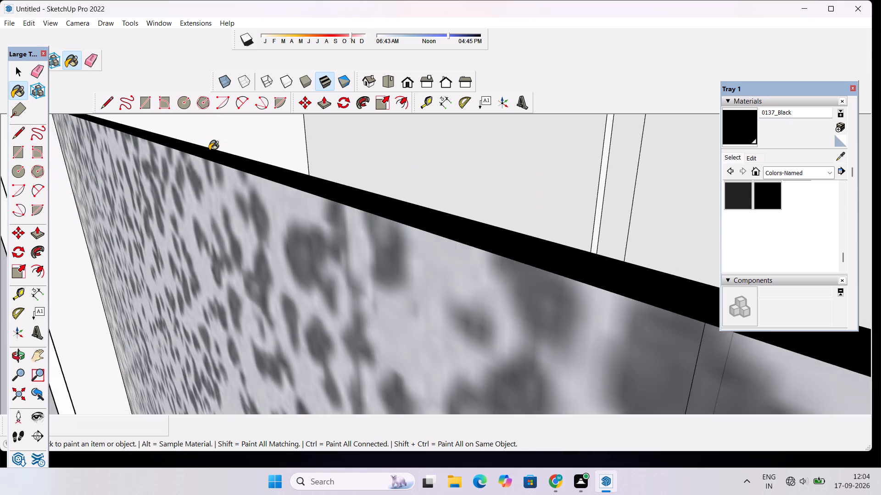
Paint the top edges of the front corner panel and the adjoining side railing panel with 0137_Black.
scroll(209, 150, "down", 20)
scroll(209, 150, "down", 6)
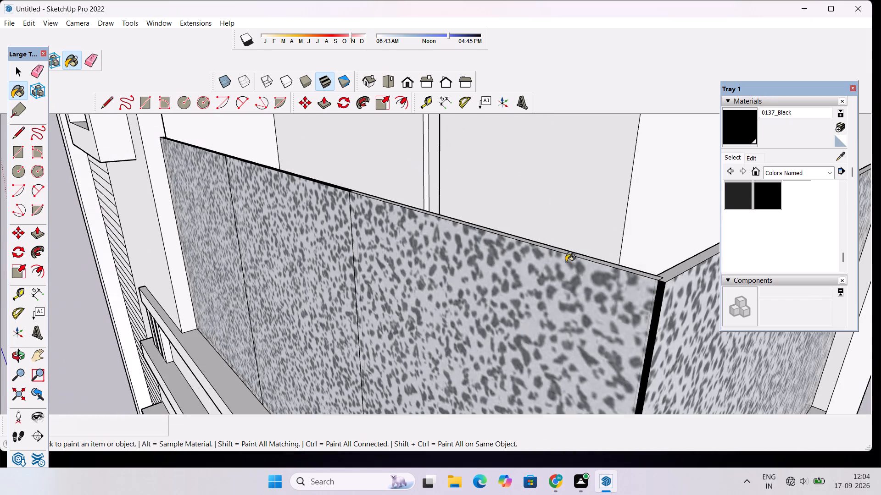
scroll(633, 272, "up", 3)
left_click(652, 275)
left_click(688, 272)
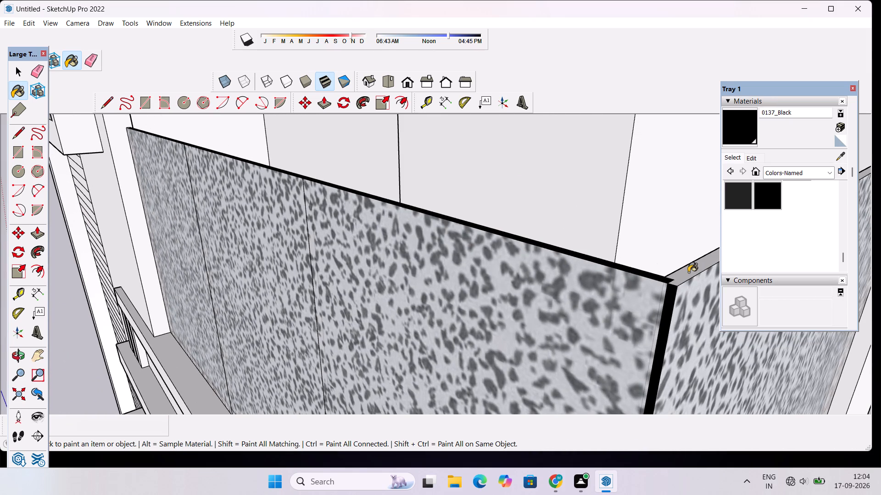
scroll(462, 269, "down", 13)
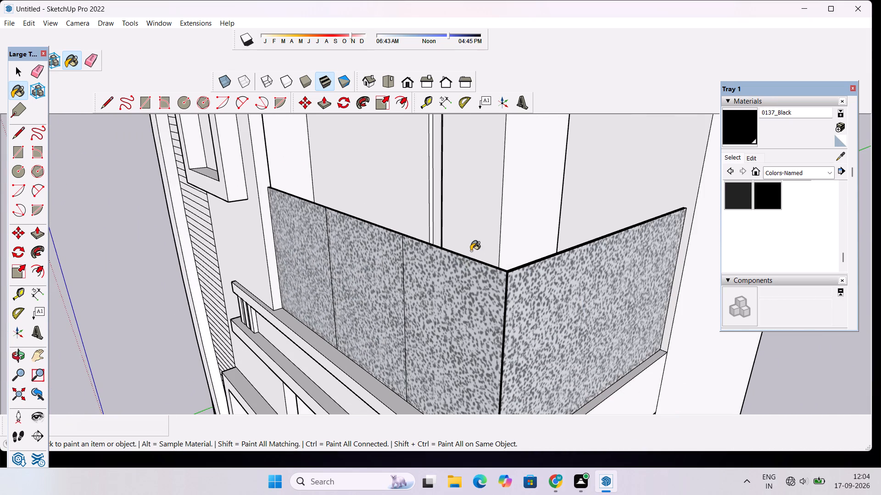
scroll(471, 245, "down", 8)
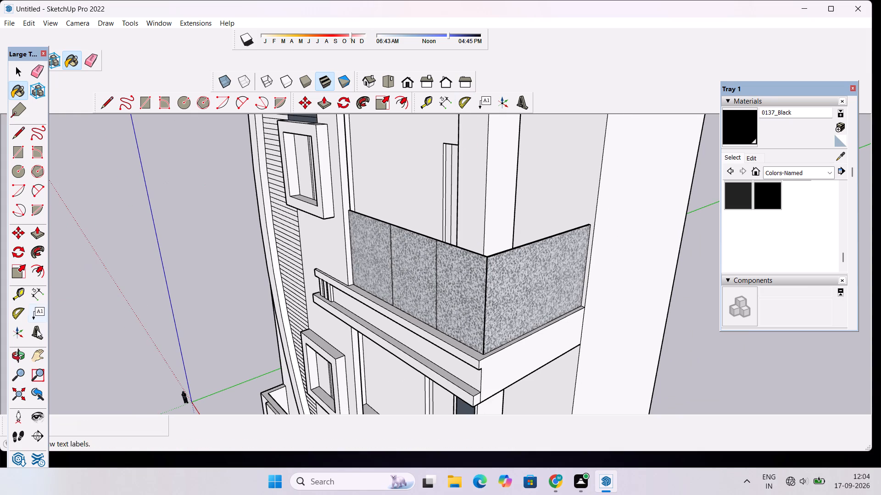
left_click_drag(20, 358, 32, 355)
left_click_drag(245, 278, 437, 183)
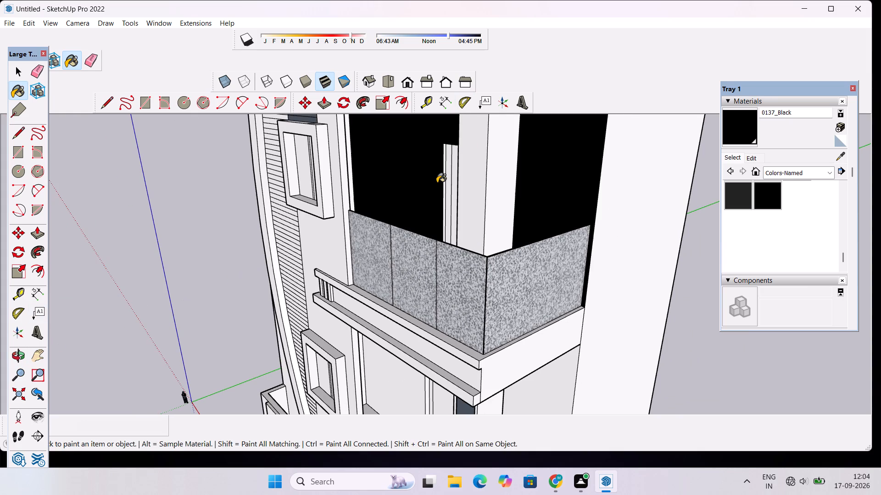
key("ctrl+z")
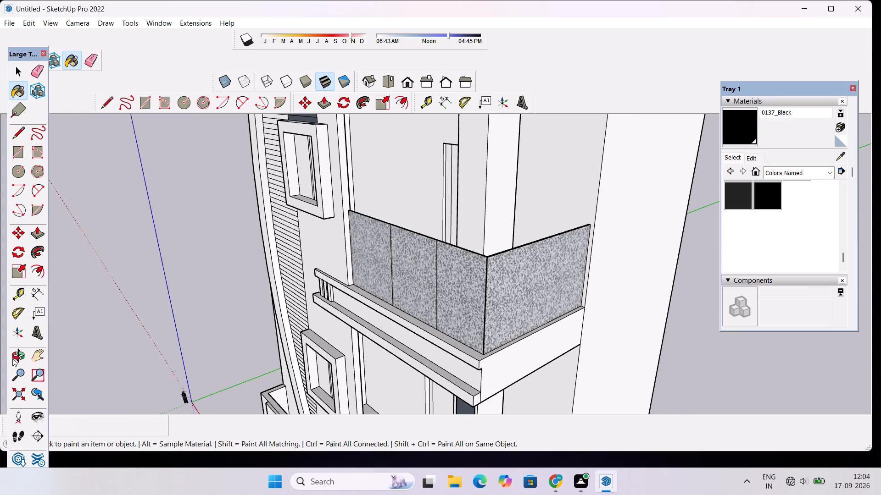
Examine the whole facade and the black-edged balcony railing from the front, above and below.
left_click(11, 359)
left_click_drag(173, 295, 337, 194)
scroll(339, 194, "down", 10)
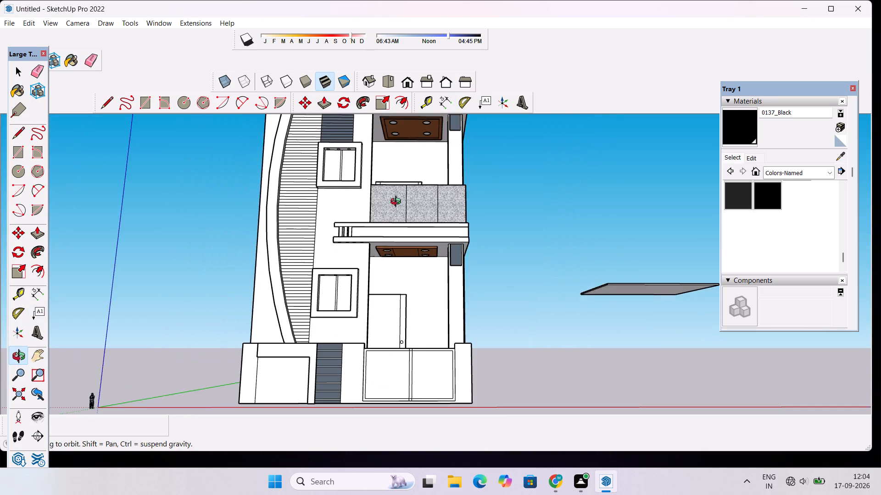
left_click_drag(399, 208, 397, 307)
scroll(433, 244, "up", 4)
left_click_drag(391, 233, 359, 302, "shift")
scroll(352, 281, "down", 5)
left_click_drag(274, 299, 264, 247)
scroll(373, 226, "down", 4)
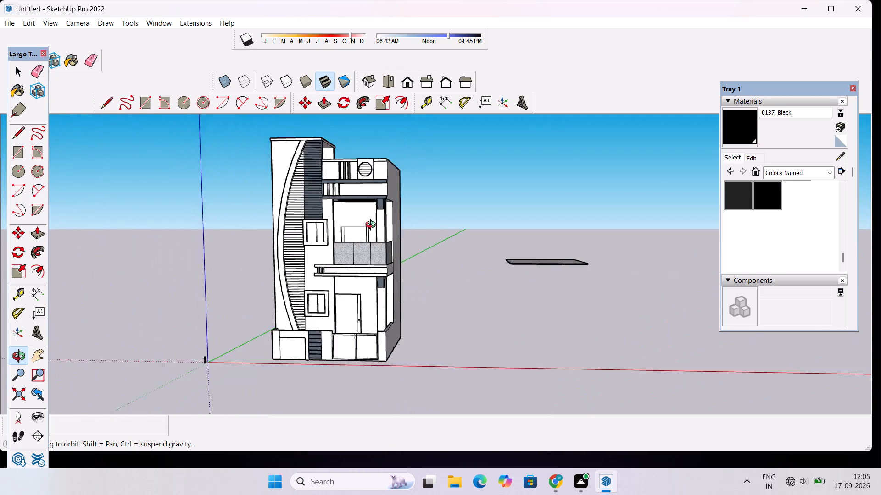
scroll(373, 226, "down", 1)
left_click_drag(371, 243, 371, 303)
scroll(367, 294, "up", 3)
left_click_drag(364, 292, 374, 252, "shift")
scroll(383, 223, "up", 4)
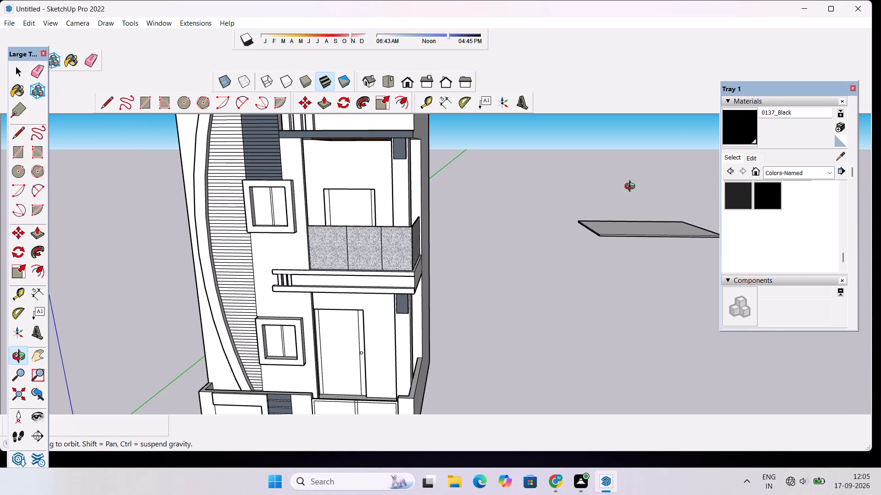
Paint the upper balcony door and its side strips with Wood Veneer 01 from the Wood collection.
left_click(801, 175)
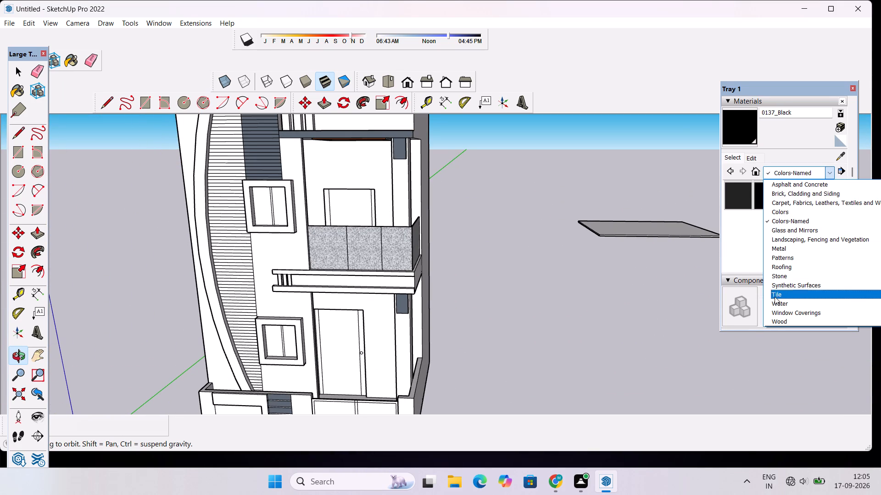
left_click(774, 320)
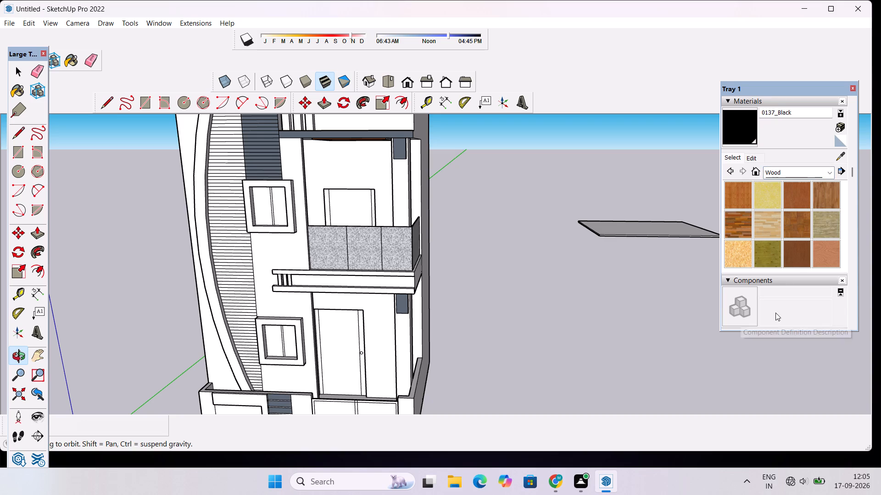
scroll(792, 244, "down", 1)
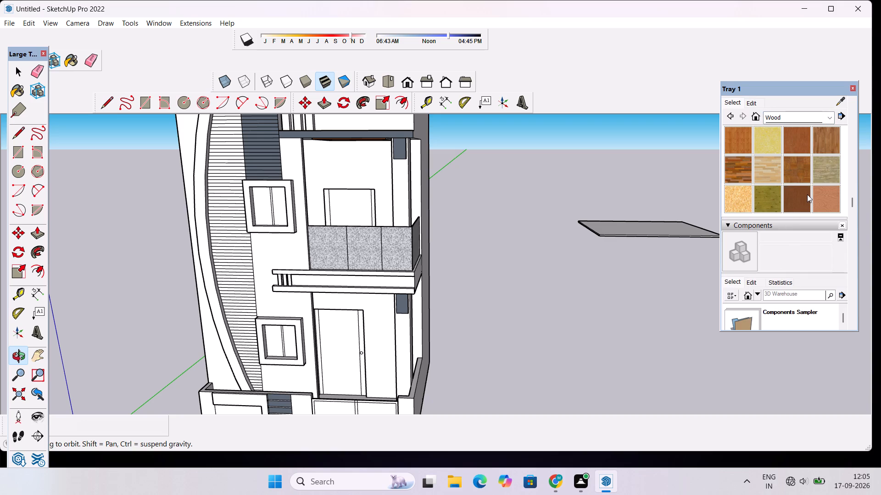
left_click(795, 205)
scroll(346, 206, "up", 7)
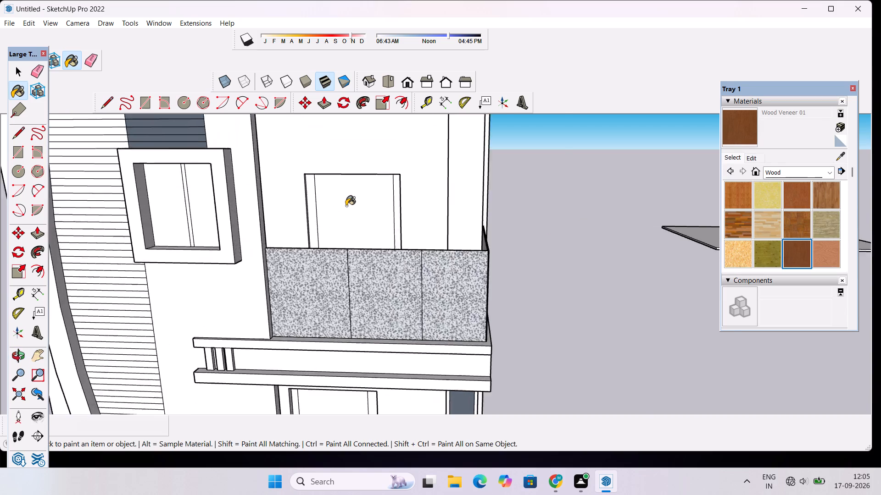
scroll(346, 206, "up", 2)
left_click(368, 189)
left_click(295, 194)
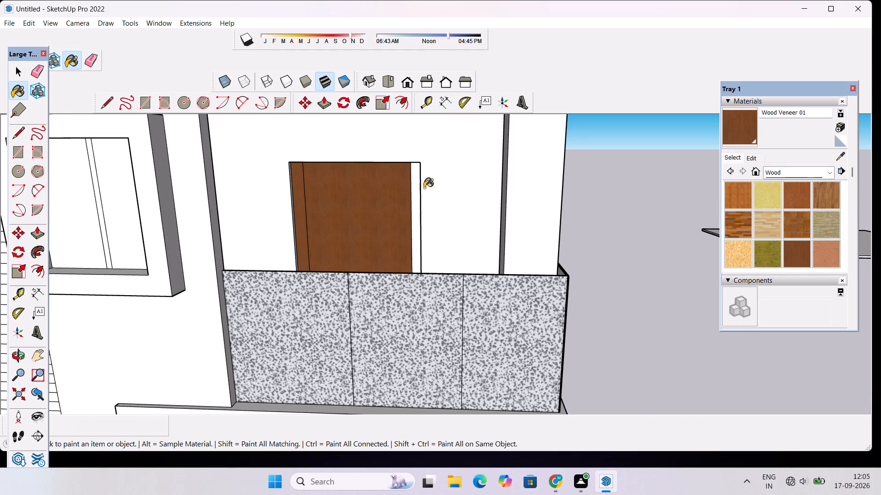
left_click(416, 188)
Paint the ground-floor door panel, its side strips and both side jambs with Wood Veneer 01.
scroll(401, 164, "down", 13)
scroll(401, 298, "up", 5)
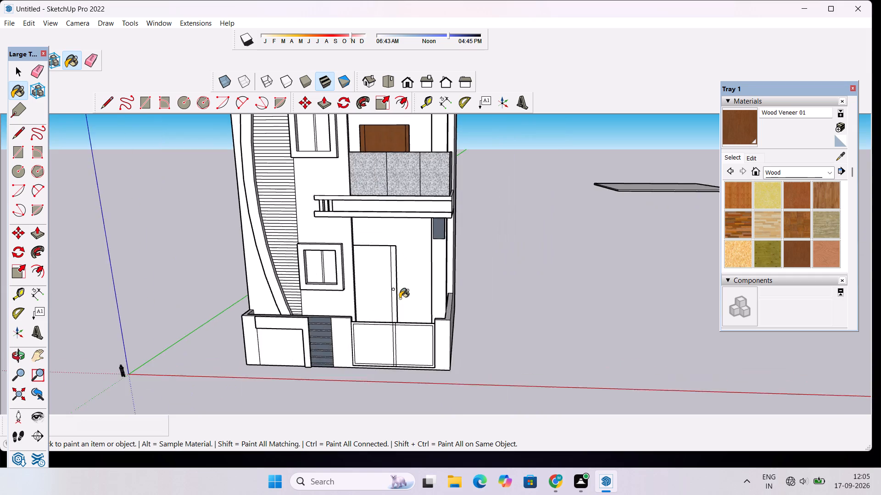
scroll(400, 298, "up", 7)
left_click(384, 245)
left_click(360, 244)
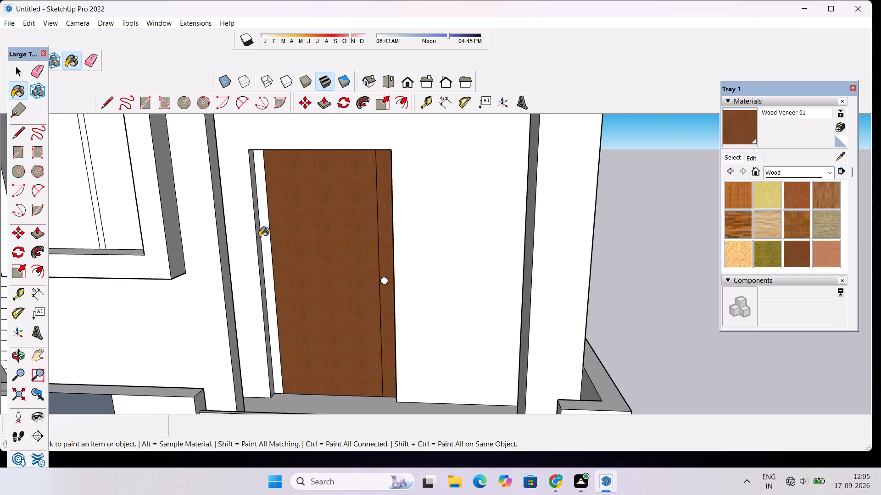
left_click(259, 237)
scroll(263, 237, "up", 5)
left_click(268, 227)
scroll(441, 247, "up", 9)
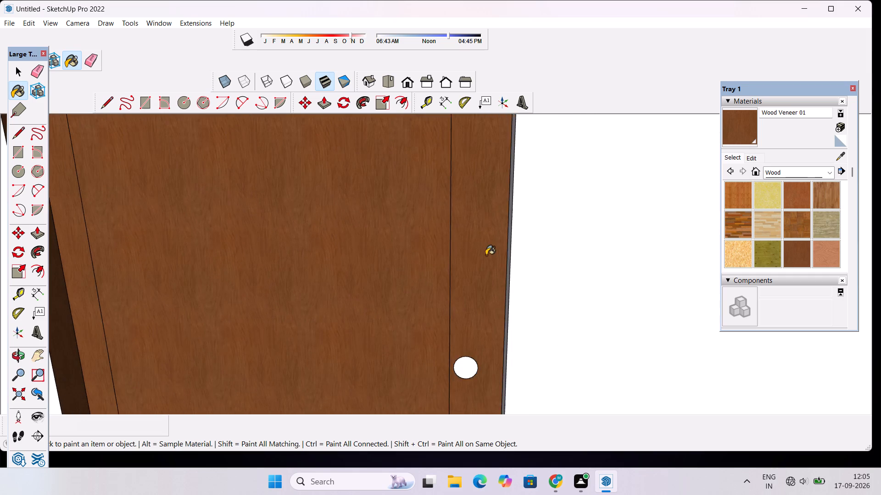
scroll(486, 255, "up", 4)
left_click(532, 232)
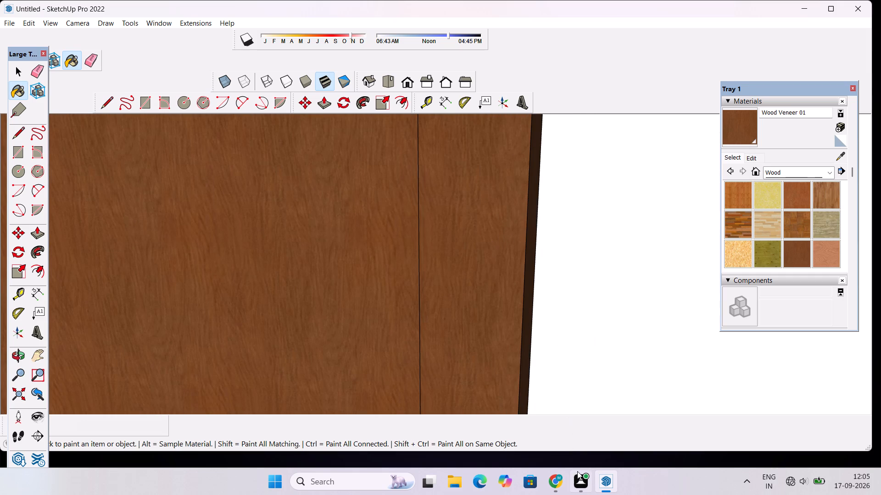
Paint the underside of the ground-floor door opening's head with Wood Veneer 01.
scroll(497, 366, "down", 14)
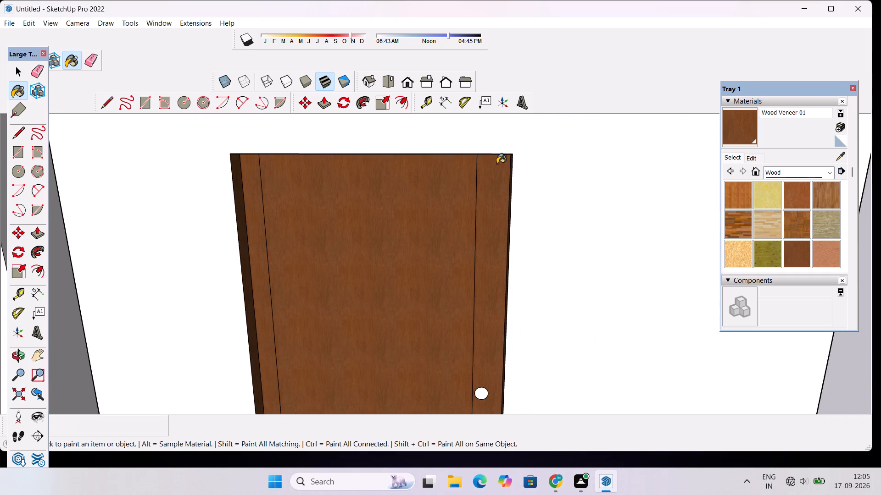
key("o")
left_click_drag(492, 200, 479, 127)
scroll(433, 225, "up", 4)
scroll(416, 201, "down", 4)
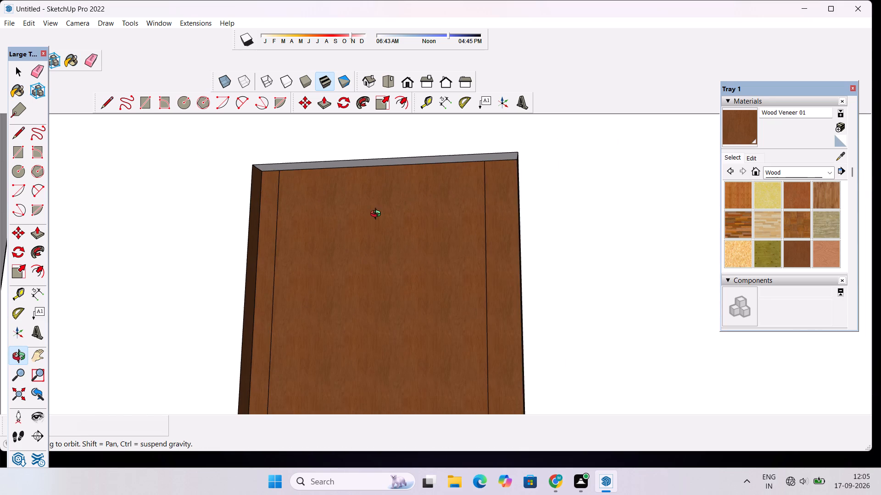
left_click_drag(378, 215, 374, 154)
left_click_drag(412, 212, 413, 262)
scroll(415, 246, "down", 6)
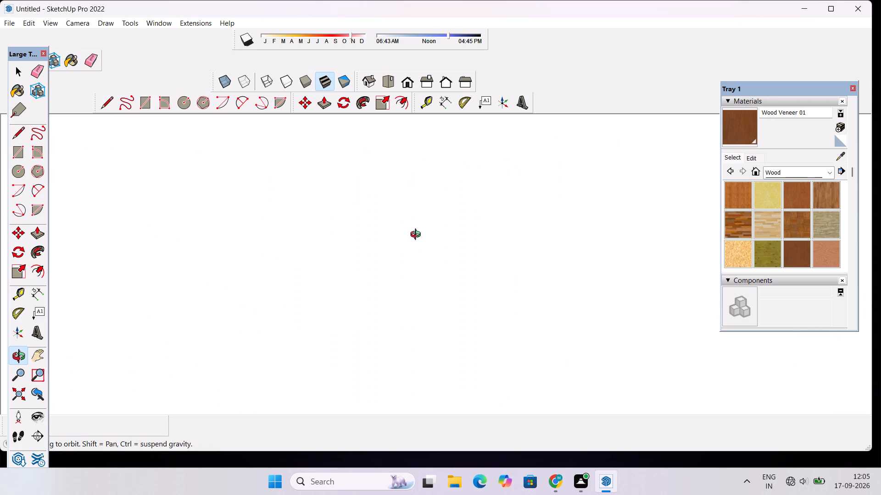
scroll(418, 236, "down", 2)
left_click(407, 84)
left_click_drag(442, 195, 445, 223)
scroll(447, 217, "down", 7)
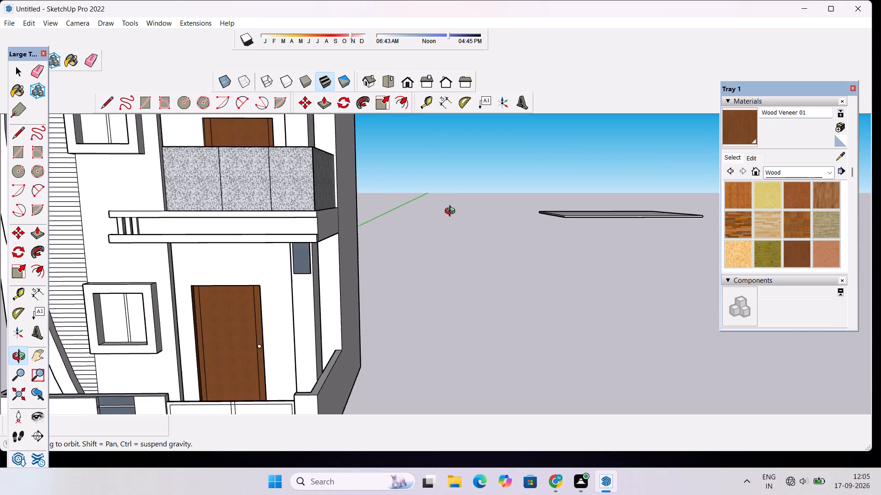
scroll(452, 212, "down", 4)
scroll(350, 253, "up", 10)
left_click_drag(285, 282, 296, 203)
scroll(287, 266, "up", 6)
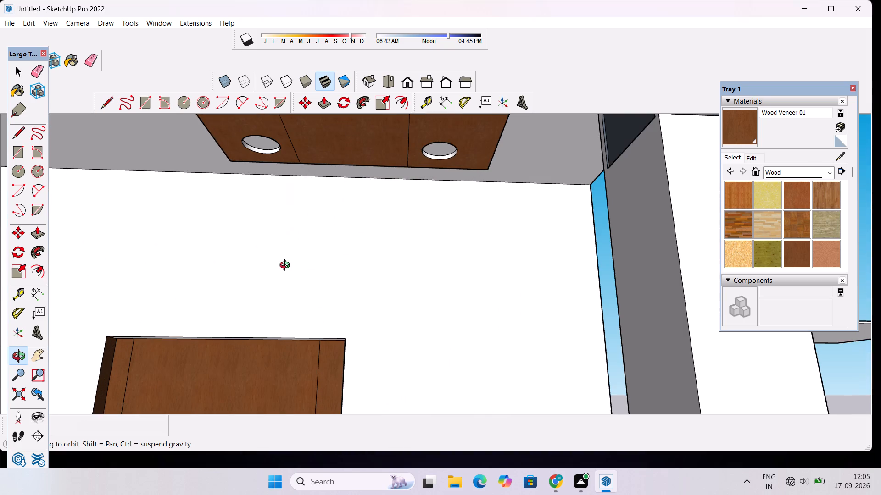
left_click_drag(284, 361, 287, 319)
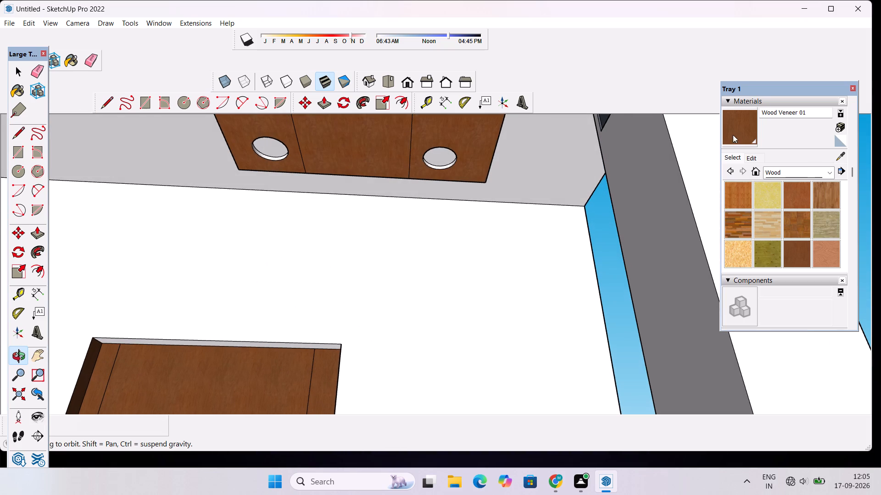
left_click(733, 135)
left_click(318, 346)
Paint both side jambs and the head of the upper balcony door opening with Wood Veneer 01.
scroll(318, 346, "down", 11)
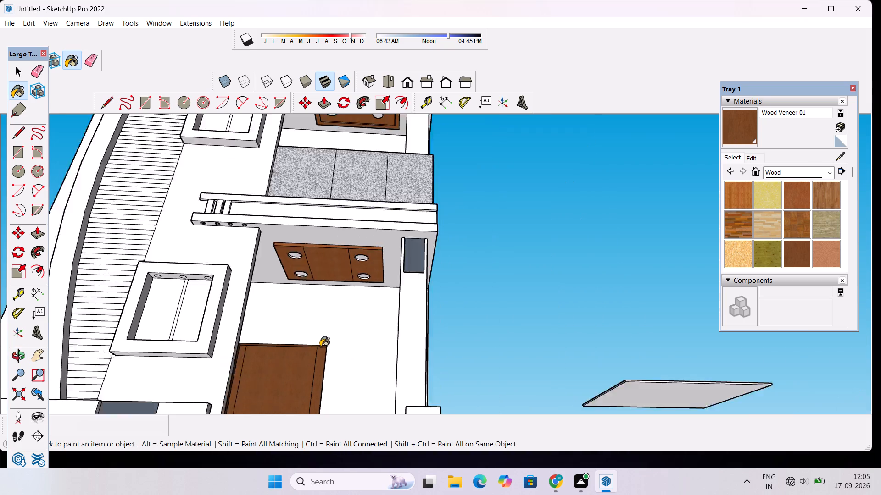
scroll(320, 346, "down", 9)
scroll(340, 233, "up", 8)
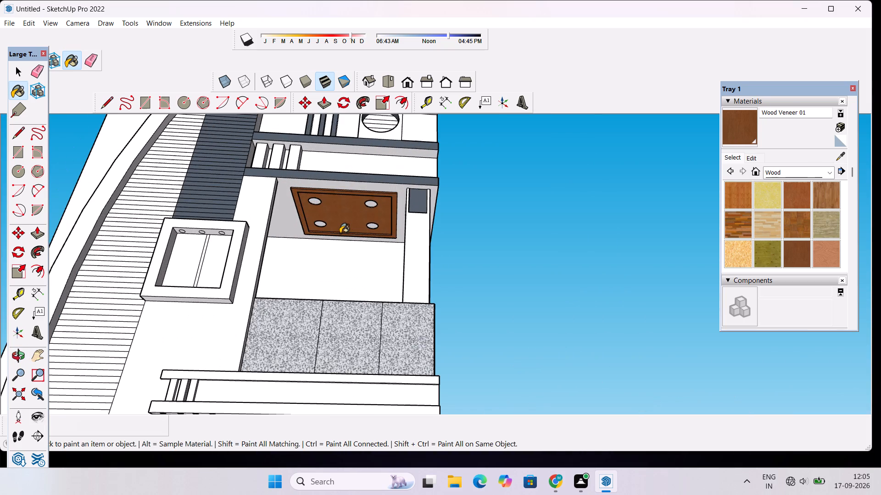
key("o")
left_click_drag(473, 236, 481, 332)
scroll(317, 259, "up", 5)
left_click_drag(313, 294, 323, 226)
scroll(313, 292, "up", 9)
left_click_drag(333, 330, 342, 313)
left_click(749, 126)
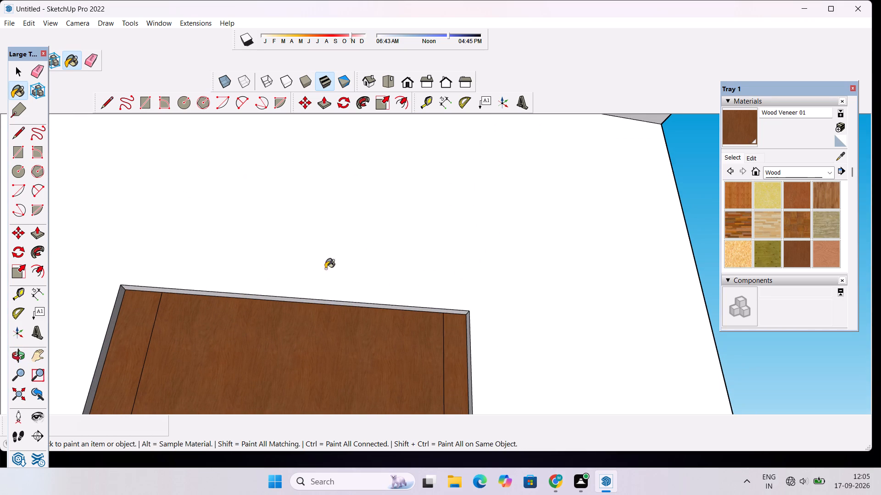
left_click(119, 302)
left_click(129, 289)
left_click(165, 292)
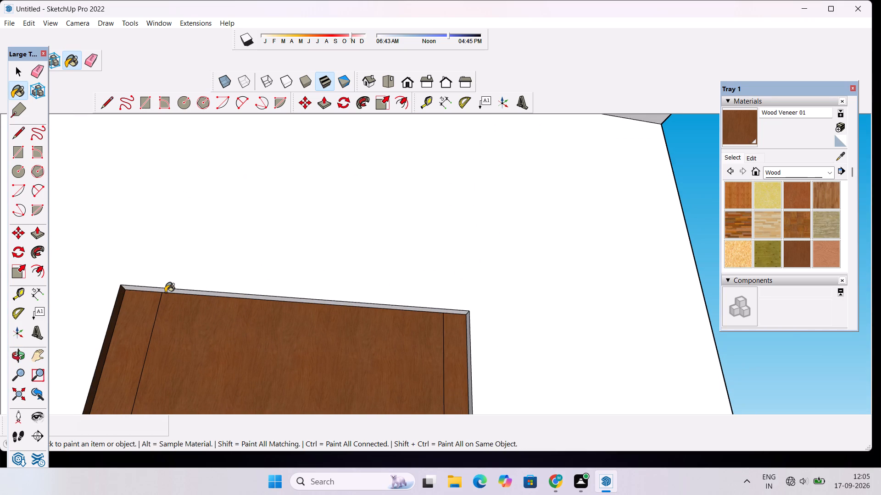
scroll(167, 291, "up", 5)
left_click(175, 291)
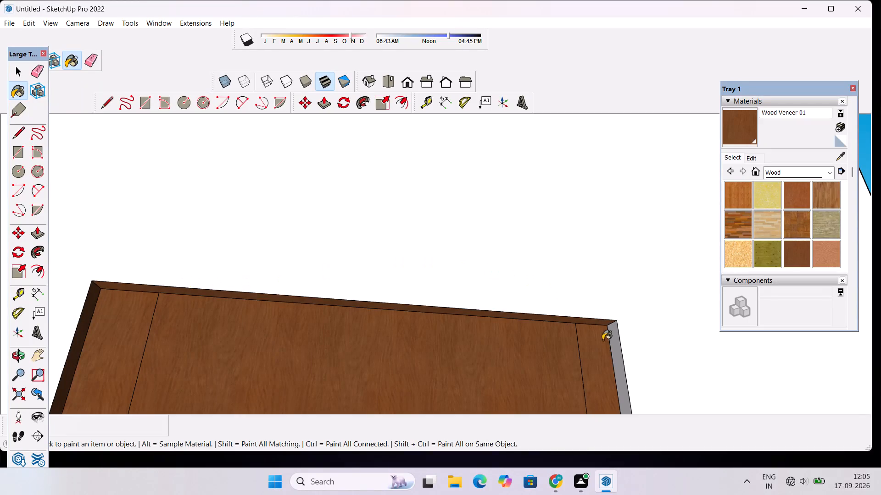
left_click(619, 340)
Examine the whole facade from the front, ending close on the ground-floor door and front gate.
scroll(371, 255, "down", 5)
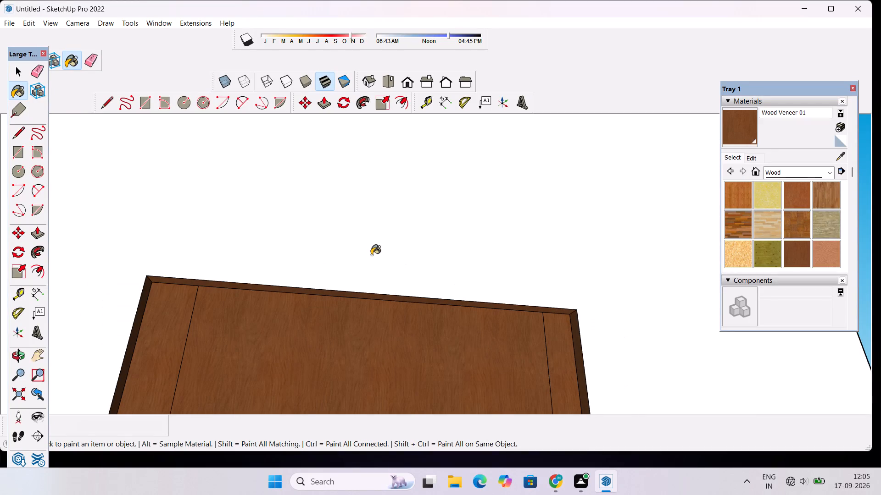
left_click(399, 83)
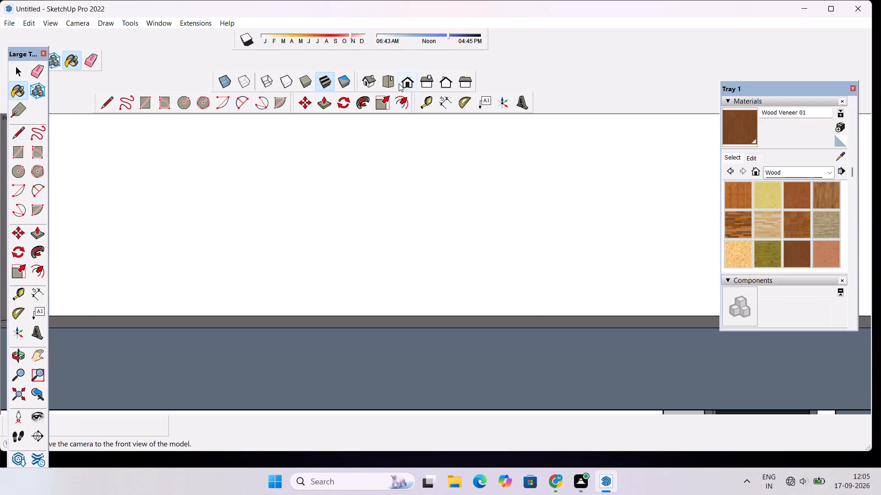
scroll(386, 263, "down", 20)
scroll(386, 263, "down", 3)
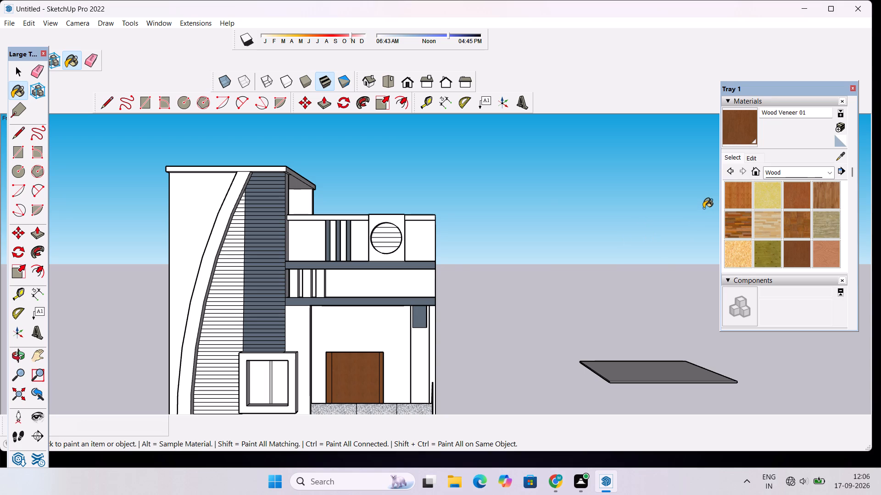
scroll(702, 206, "down", 5)
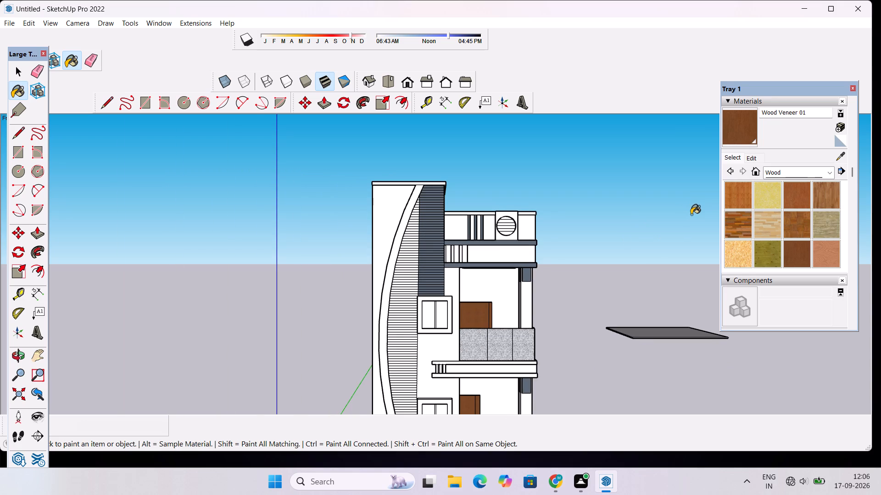
scroll(689, 221, "down", 7)
scroll(679, 301, "up", 3)
key("o")
left_click_drag(620, 318, 504, 298, "shift")
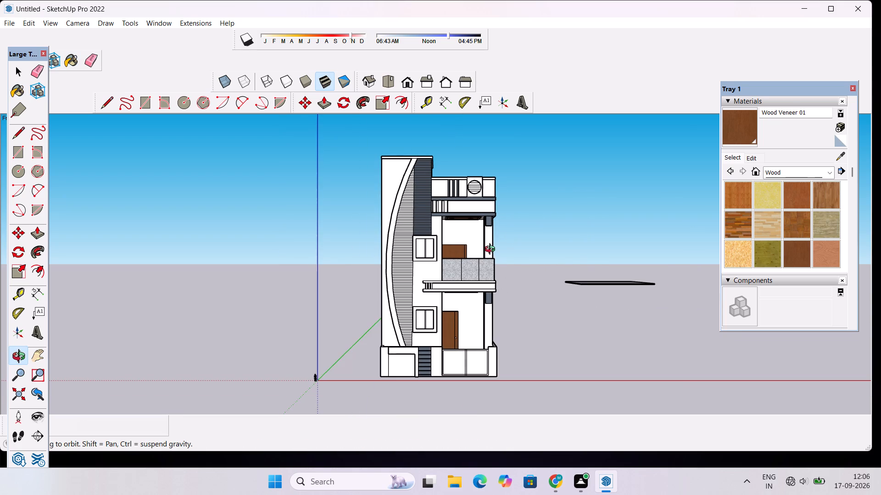
left_click_drag(465, 368, 466, 407)
scroll(501, 367, "up", 9)
left_click_drag(449, 368, 457, 346, "shift")
scroll(463, 333, "up", 2)
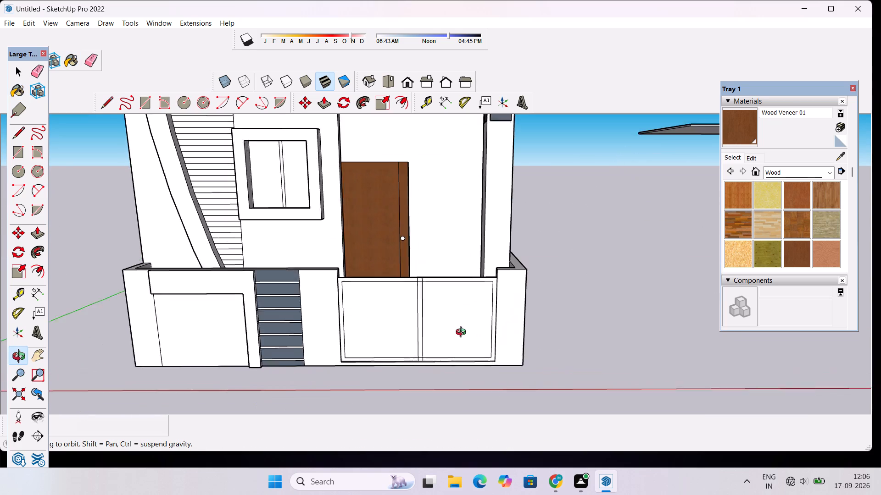
scroll(463, 333, "up", 2)
scroll(407, 324, "up", 3)
scroll(318, 267, "up", 3)
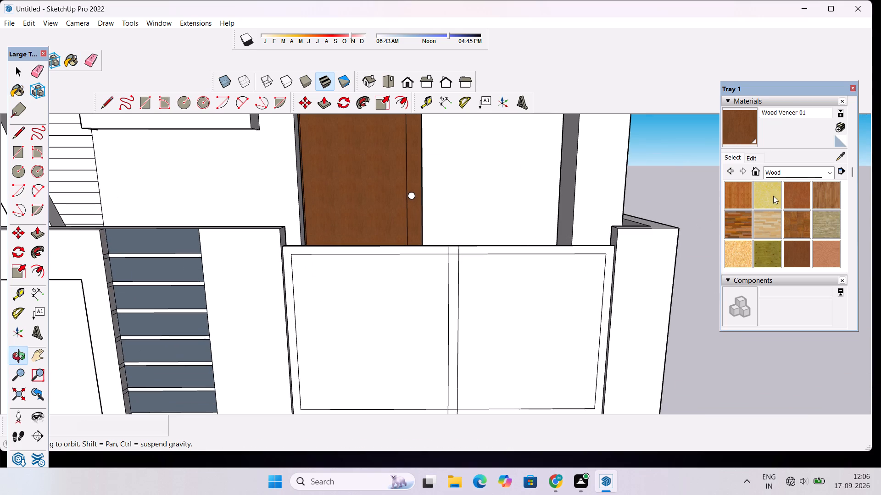
Paint the tall wall face outside the curved facade band with 0012_Bisque from the Colors-Named collection.
left_click(829, 174)
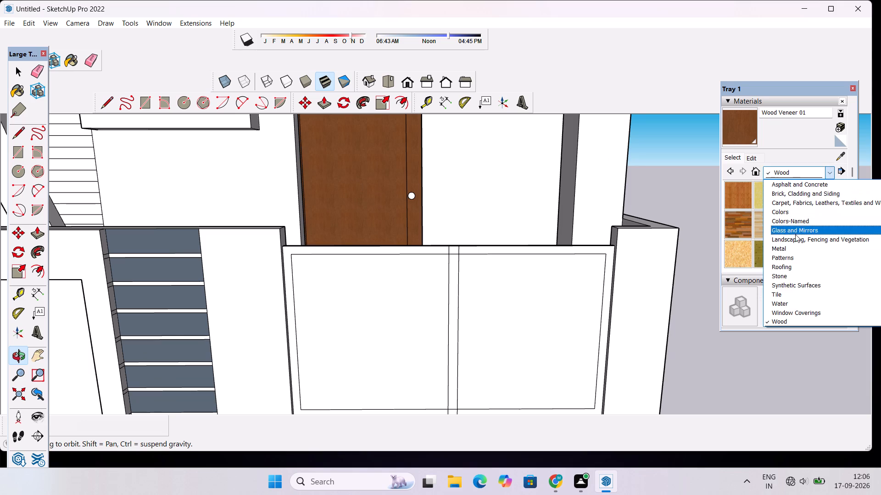
left_click(786, 322)
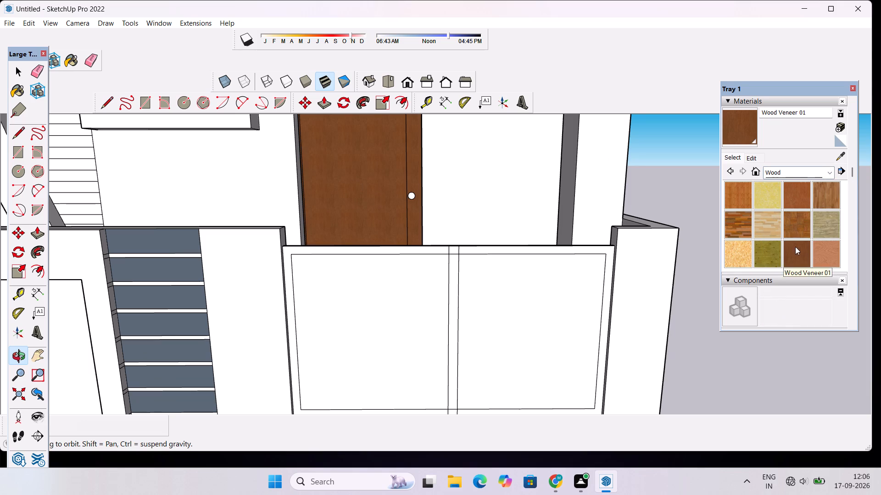
left_click(825, 176)
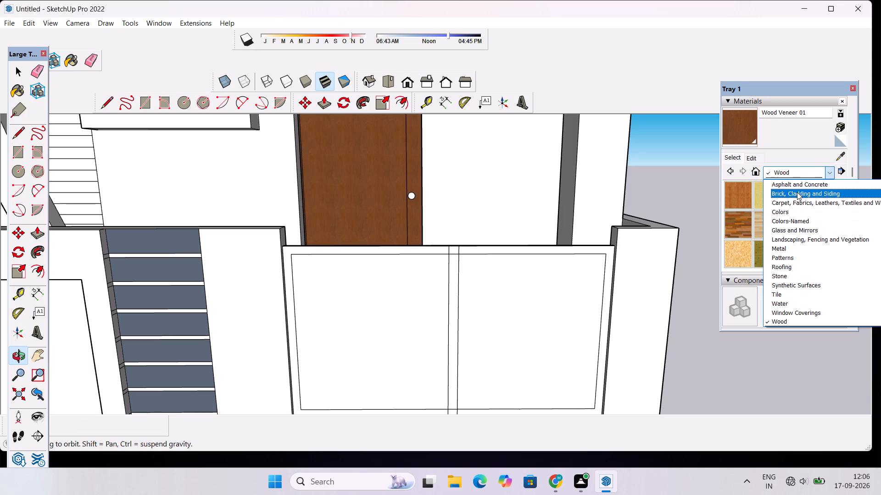
left_click(797, 192)
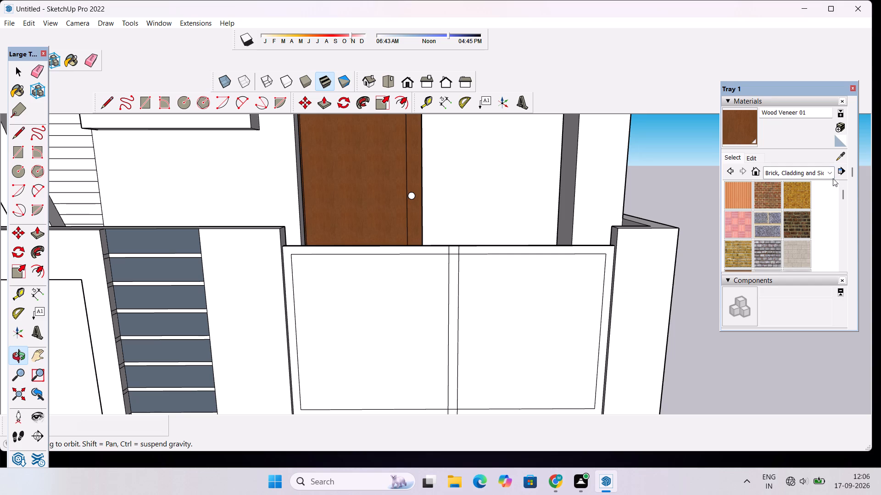
left_click(833, 177)
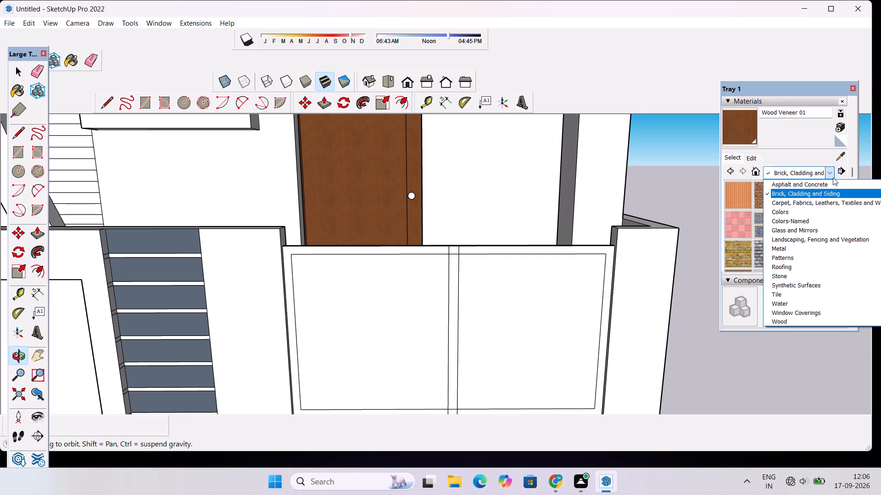
left_click(792, 218)
scroll(505, 258, "down", 14)
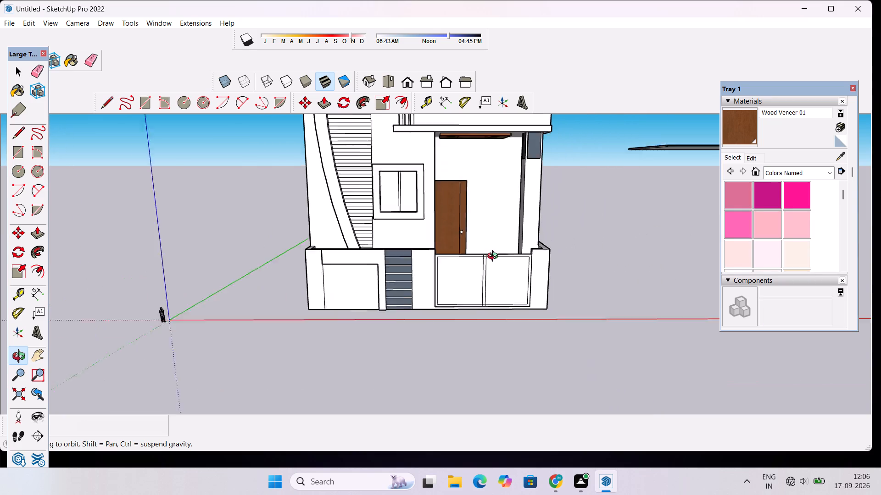
scroll(495, 257, "down", 2)
scroll(620, 250, "down", 4)
scroll(771, 244, "down", 1)
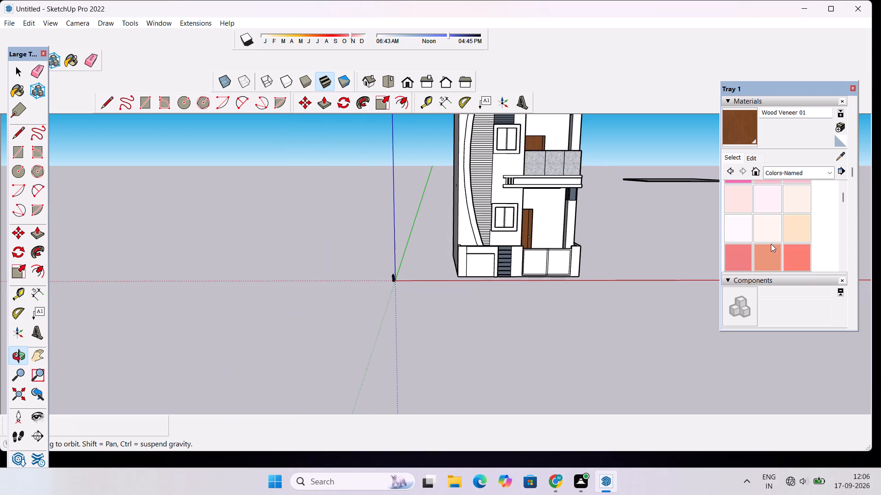
scroll(771, 244, "down", 1)
scroll(773, 245, "up", 1)
left_click(796, 231)
scroll(461, 306, "down", 5)
scroll(500, 167, "up", 6)
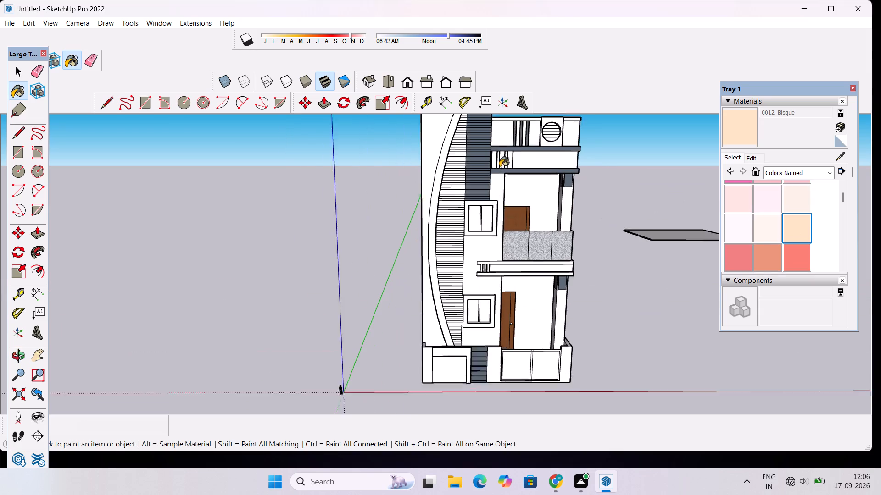
scroll(500, 167, "up", 1)
left_click(425, 141)
Darken the 0012_Bisque material slightly by lowering its color wheel brightness.
left_click(753, 159)
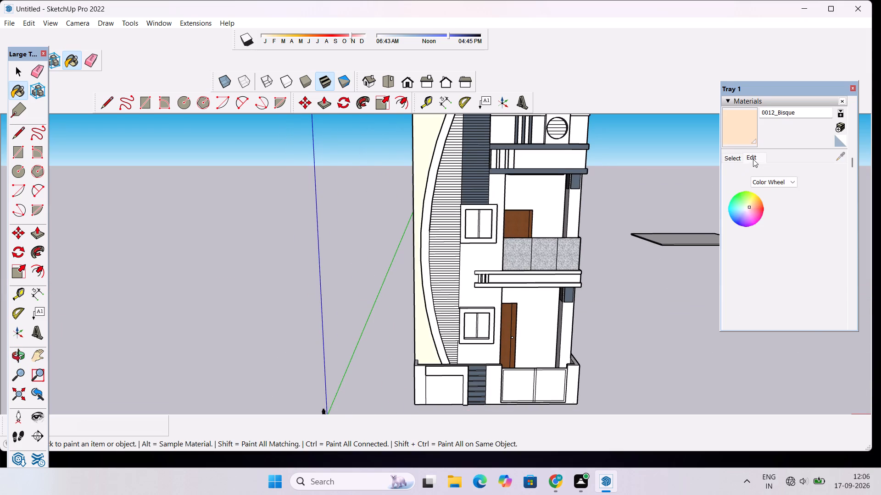
left_click(779, 200)
left_click(779, 203)
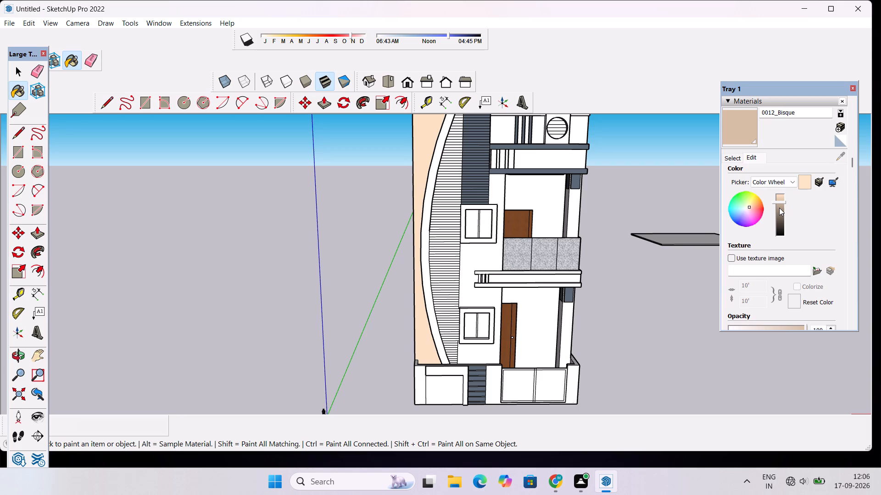
scroll(395, 241, "down", 9)
scroll(468, 223, "up", 5)
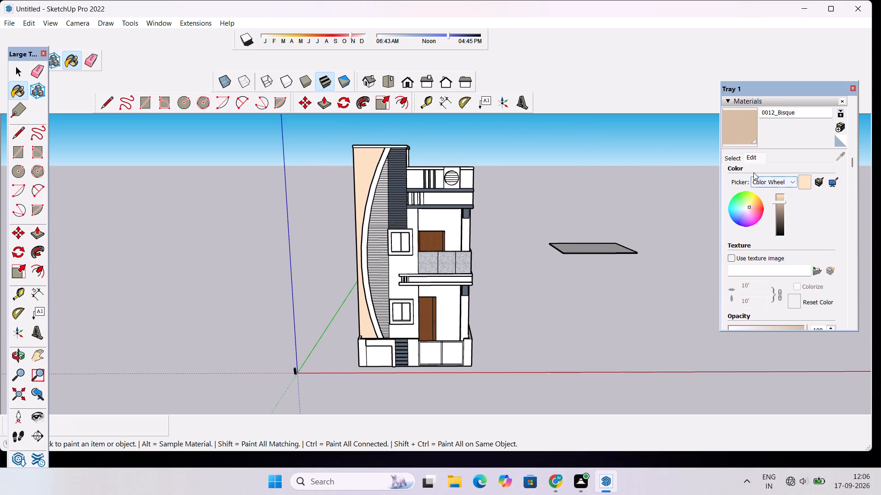
Paint the top parapet panel beside the slate gray tower strip with 0033_NavajoWhite from the Colors-Named collection.
left_click(738, 159)
scroll(787, 233, "down", 1)
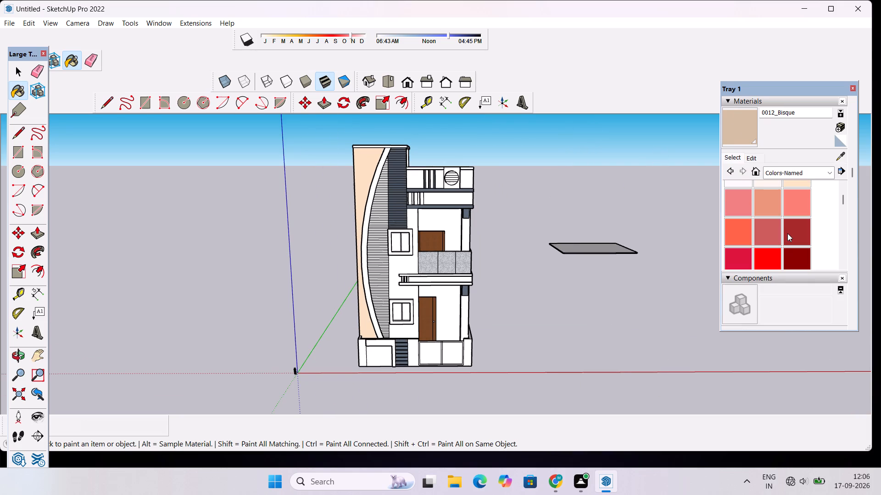
scroll(797, 211, "down", 2)
left_click(797, 211)
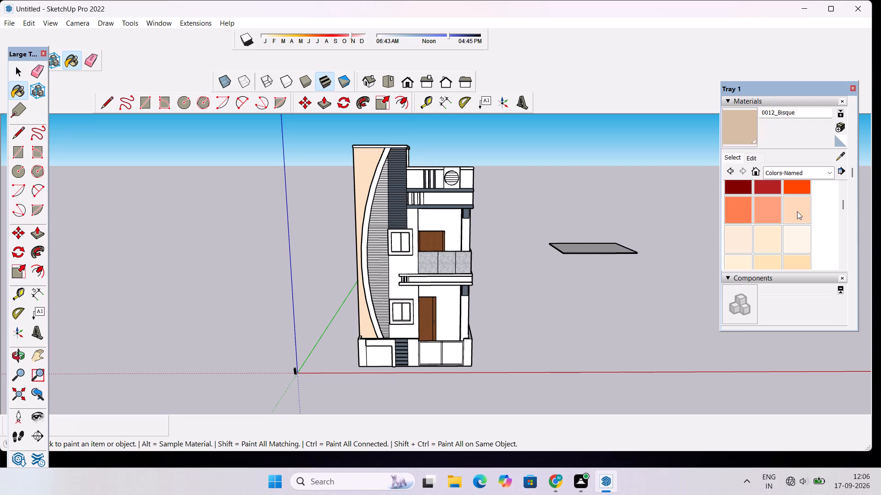
scroll(794, 224, "down", 2)
scroll(792, 219, "up", 1)
left_click(792, 216)
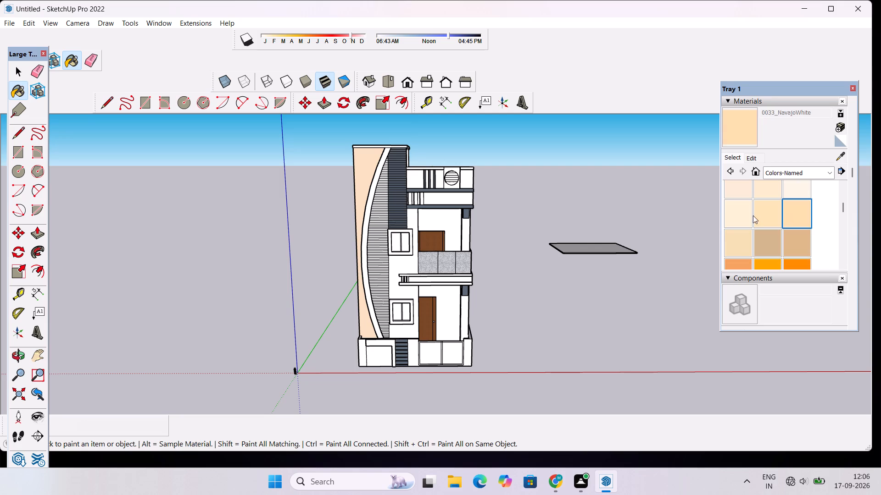
left_click(419, 177)
Adjust the brightness of the 0033_NavajoWhite material slightly with the color wheel picker.
scroll(430, 172, "up", 8)
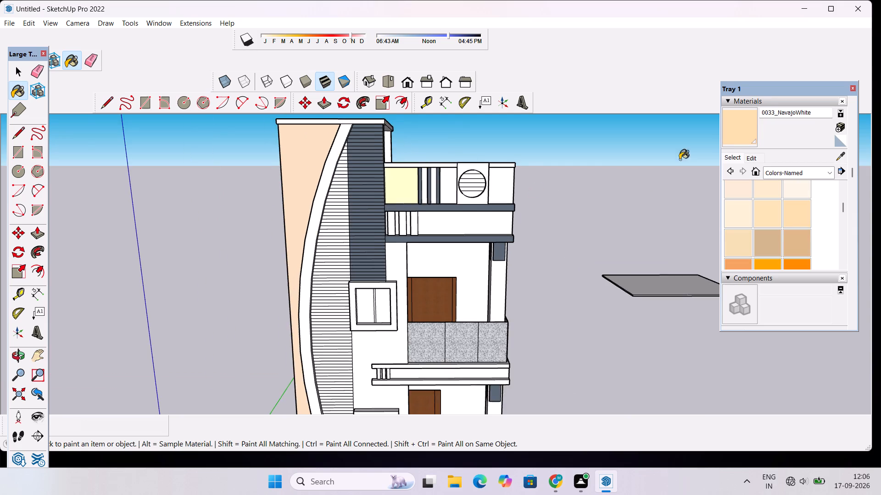
left_click(750, 162)
left_click(778, 202)
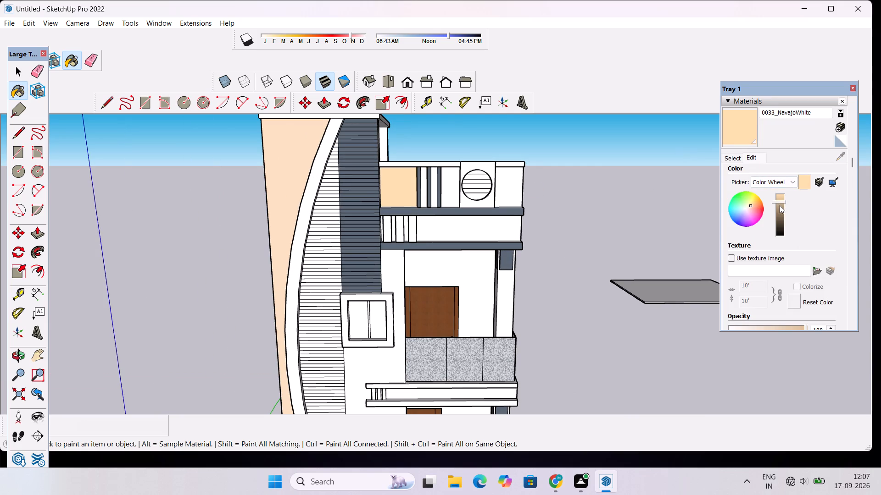
left_click(780, 205)
left_click(782, 201)
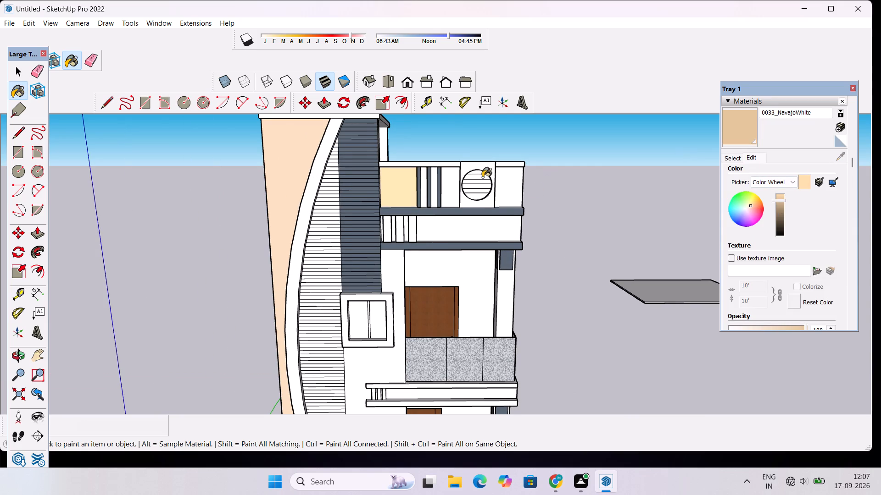
Paint the top parapet panels on both sides of the round louvre with 0033_NavajoWhite.
scroll(482, 177, "down", 2)
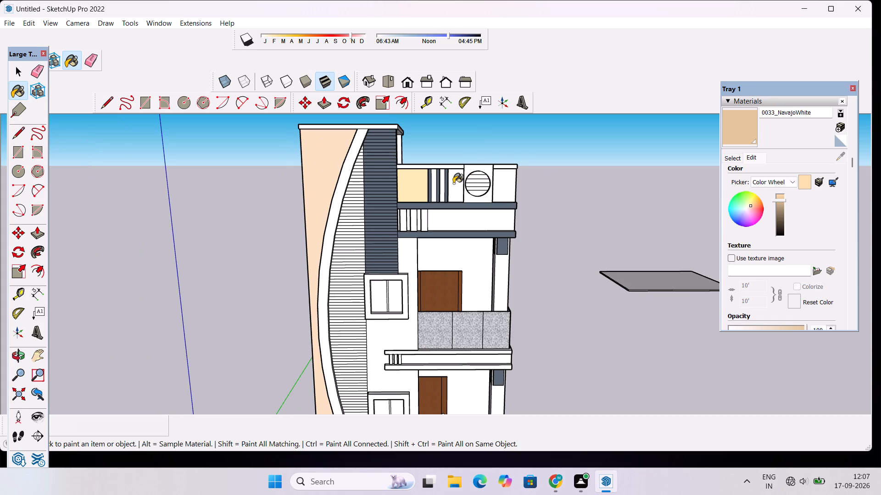
left_click(453, 183)
left_click(498, 182)
Paint the wall around the two windows and the front faces of the upper and ground-floor columns with 0033_NavajoWhite.
scroll(421, 168, "down", 5)
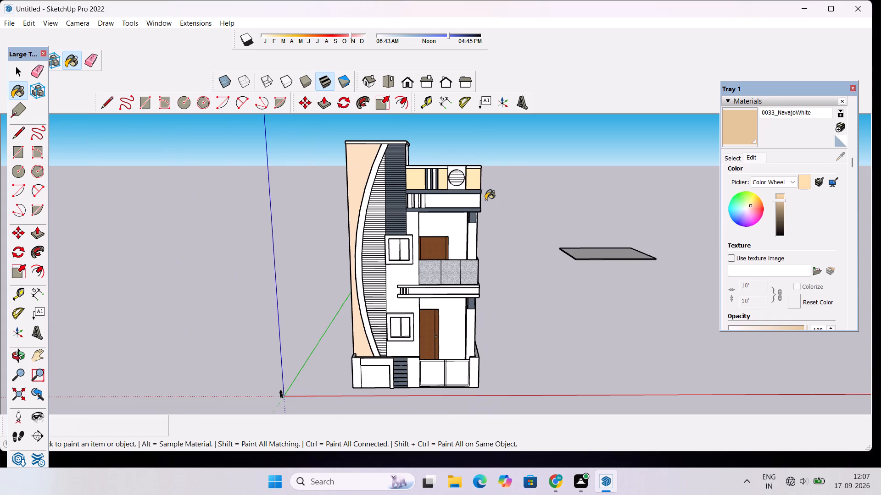
scroll(482, 226, "down", 4)
scroll(434, 263, "up", 7)
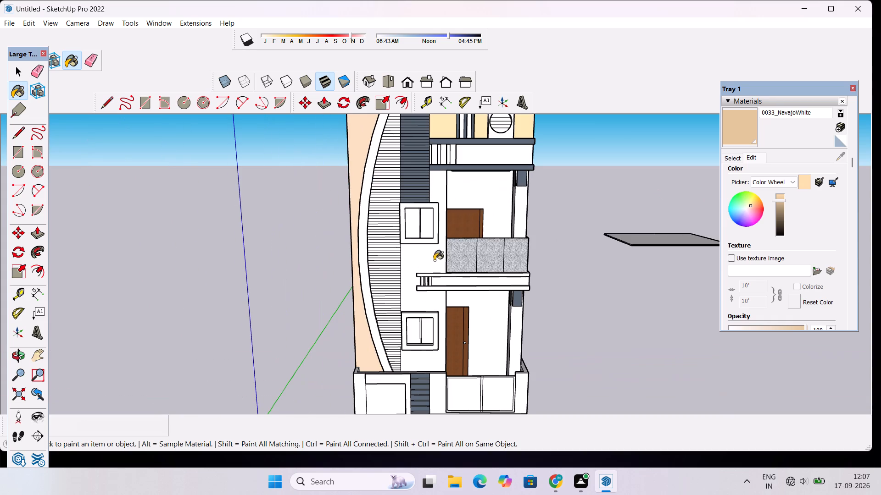
left_click(526, 209)
left_click(441, 190)
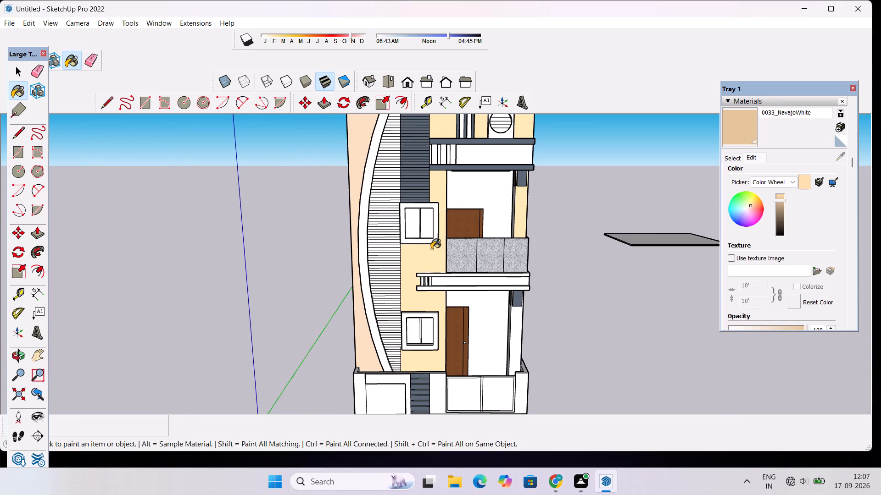
scroll(413, 245, "down", 4)
scroll(501, 322, "up", 3)
left_click(481, 305)
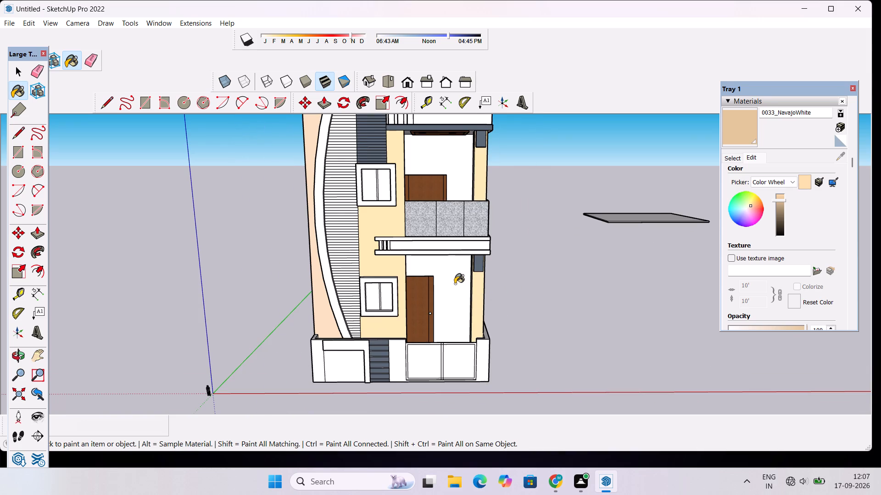
Paint the recessed front band of the balcony slab, between its two white strips, with 0033_NavajoWhite.
scroll(455, 284, "down", 3)
scroll(455, 284, "up", 4)
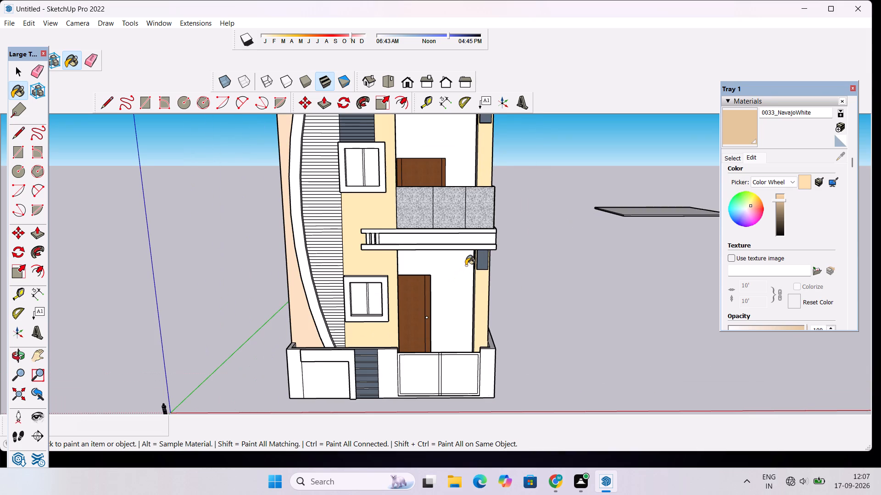
scroll(466, 265, "up", 6)
left_click(484, 215)
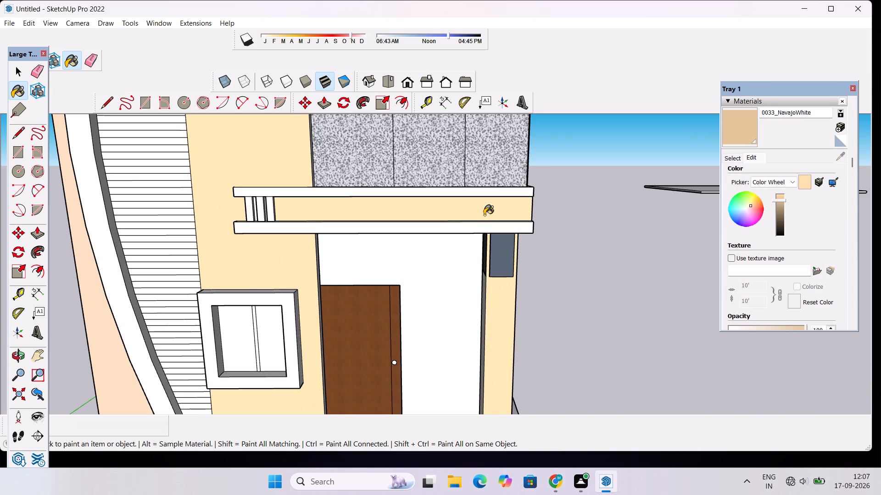
Paint the outer side faces of the balcony slab and the ground-floor column with 0033_NavajoWhite.
scroll(461, 257, "down", 14)
scroll(459, 256, "up", 4)
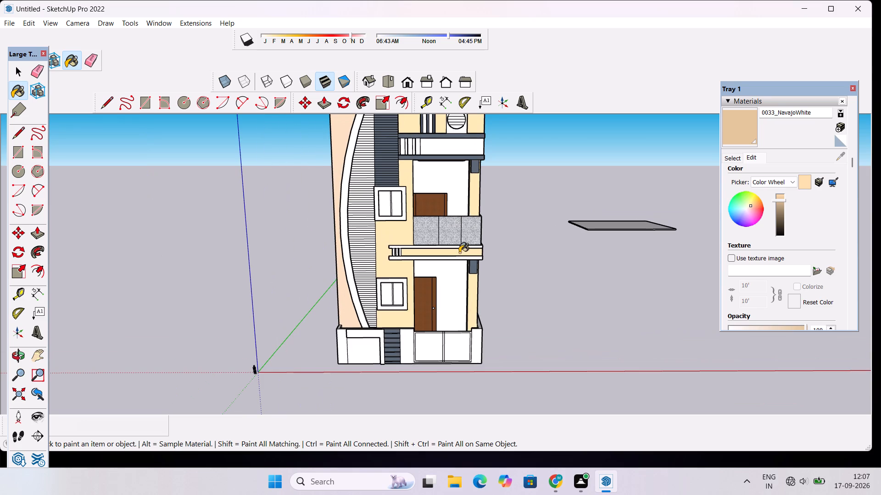
key("o")
left_click_drag(582, 242, 313, 292)
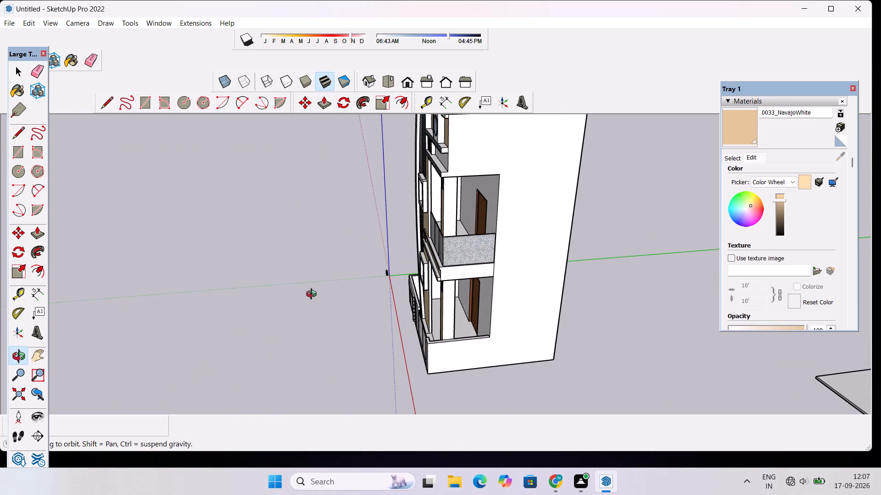
scroll(481, 284, "up", 4)
left_click(741, 123)
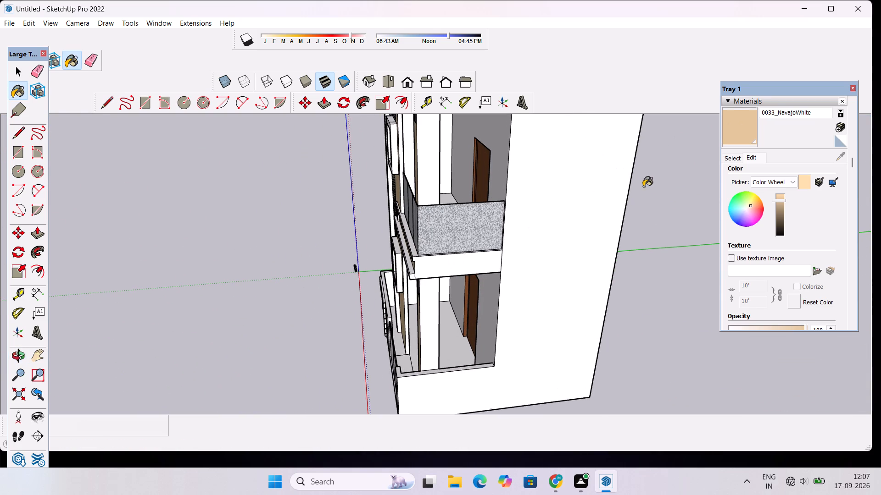
left_click(477, 264)
left_click(427, 311)
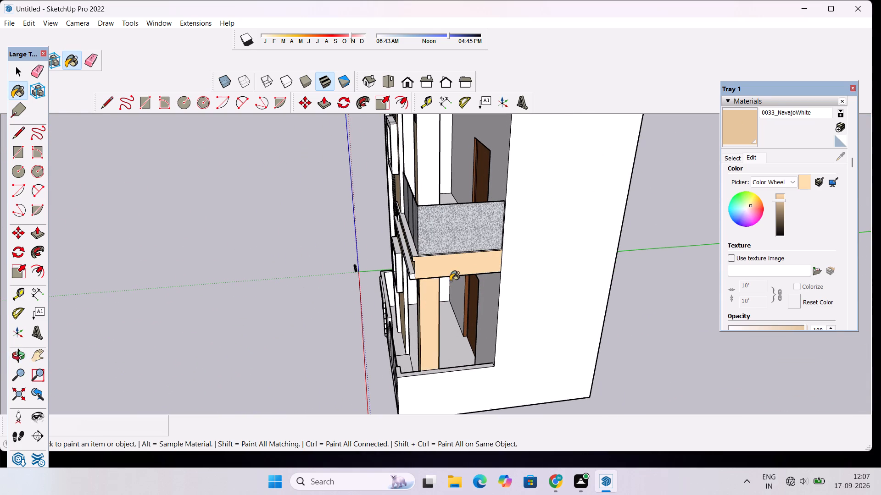
Paint the back face of the ground-floor column and the nearby wall's back face and narrow edge with 0033_NavajoWhite.
scroll(450, 281, "up", 8)
key("o")
left_click_drag(509, 310, 442, 282)
left_click(752, 130)
left_click(117, 297)
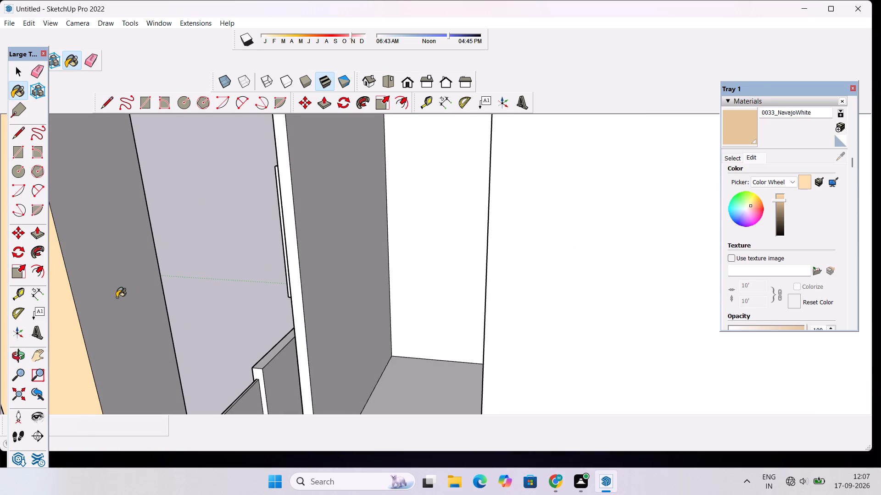
left_click(319, 209)
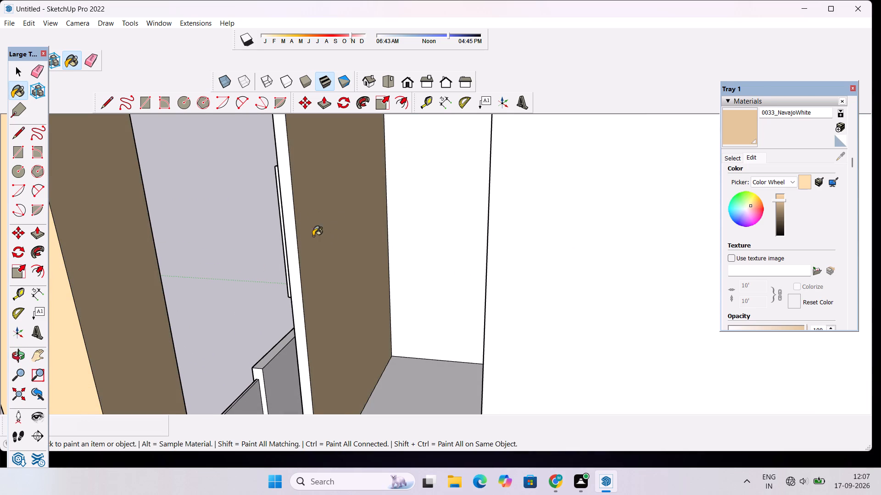
left_click(290, 234)
Paint the porch-side faces of the upper and ground-floor columns with 0033_NavajoWhite.
key("o")
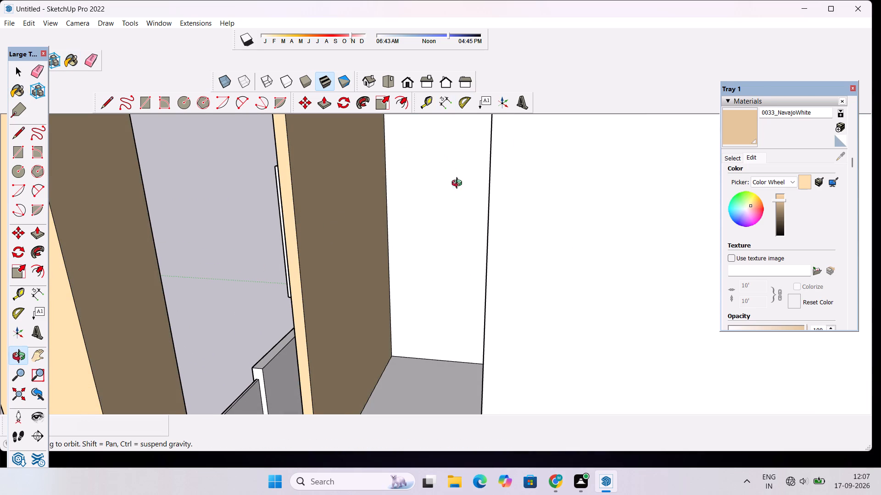
left_click_drag(381, 234, 462, 225)
scroll(468, 222, "down", 10)
left_click_drag(410, 259, 513, 289)
scroll(539, 273, "down", 7)
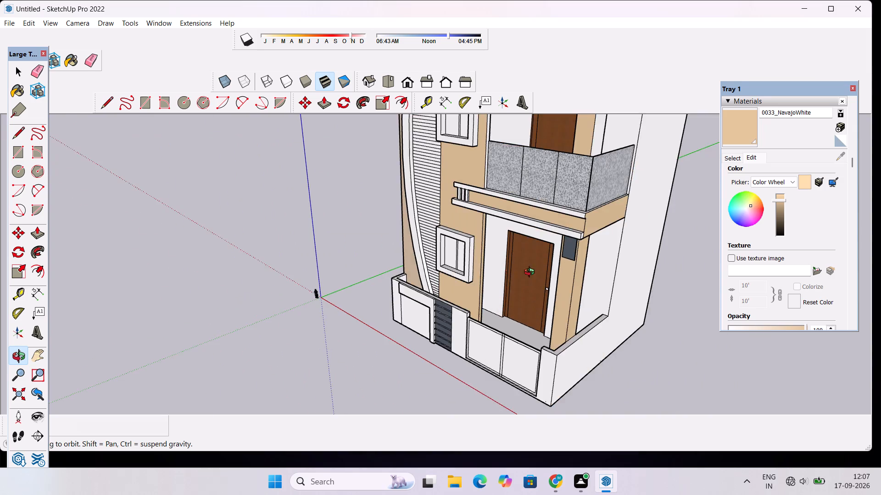
left_click_drag(381, 305, 573, 224)
left_click_drag(552, 285, 518, 147)
left_click_drag(515, 182, 532, 231)
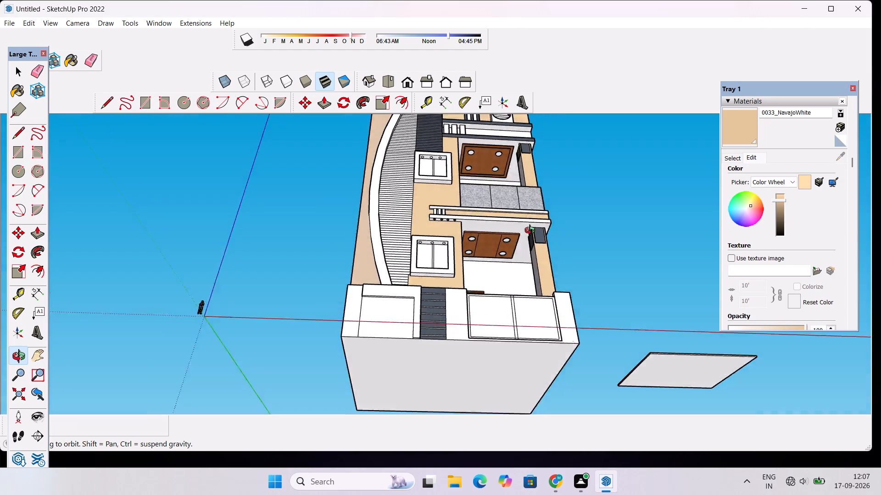
left_click_drag(532, 231, 599, 311)
scroll(530, 313, "up", 5)
scroll(531, 303, "down", 4)
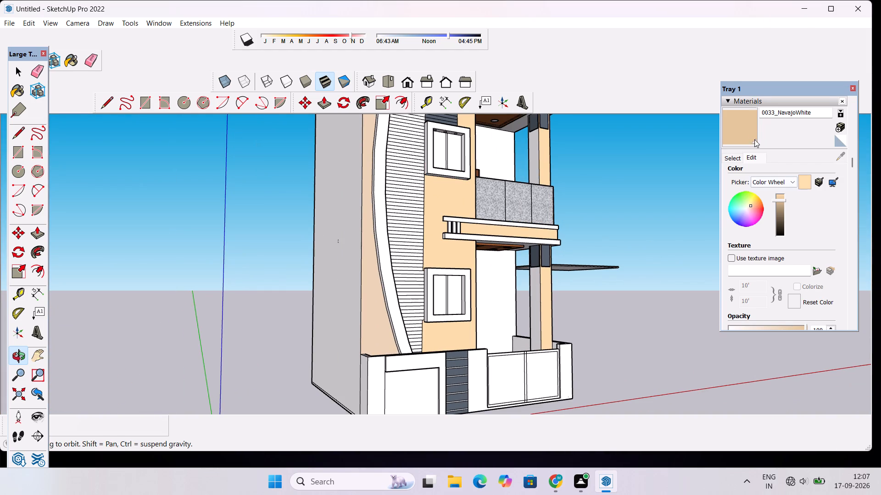
left_click(739, 130)
left_click(533, 154)
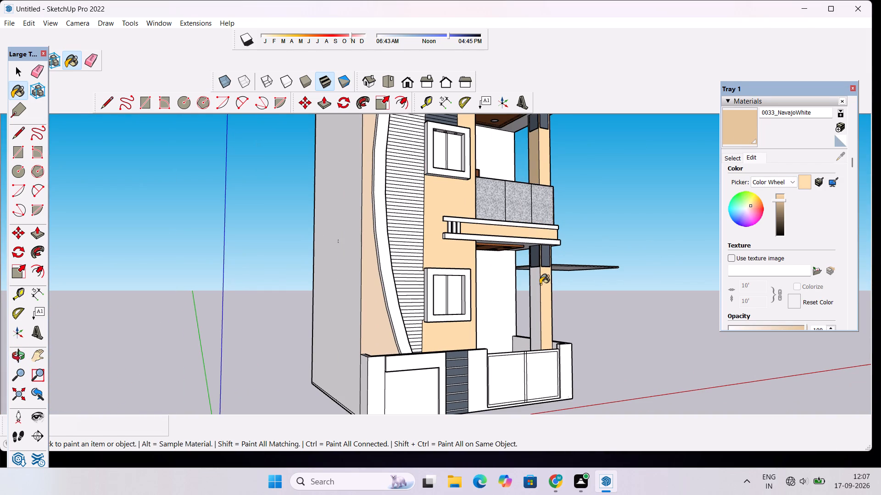
left_click(540, 284)
left_click(538, 288)
Paint the curved facade band's front and outer edge, plus the tall wall face outside it, with 0033_NavajoWhite.
scroll(537, 282, "down", 5)
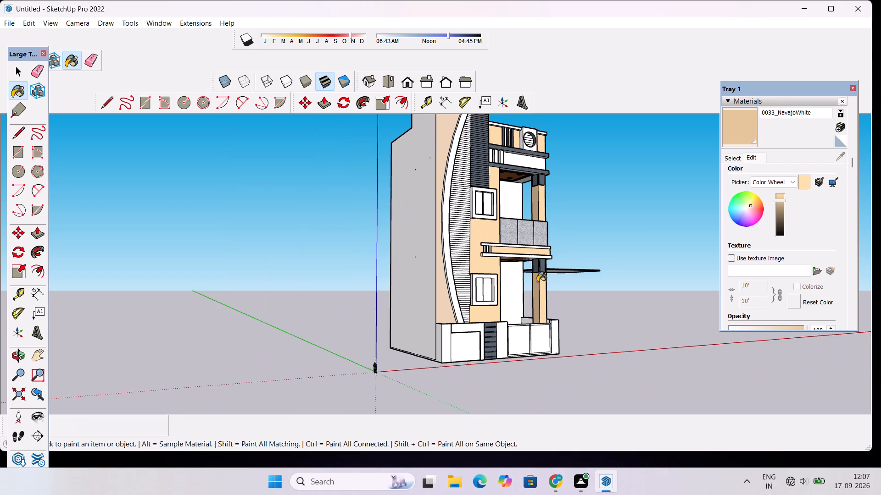
scroll(620, 137, "up", 4)
scroll(618, 139, "down", 8)
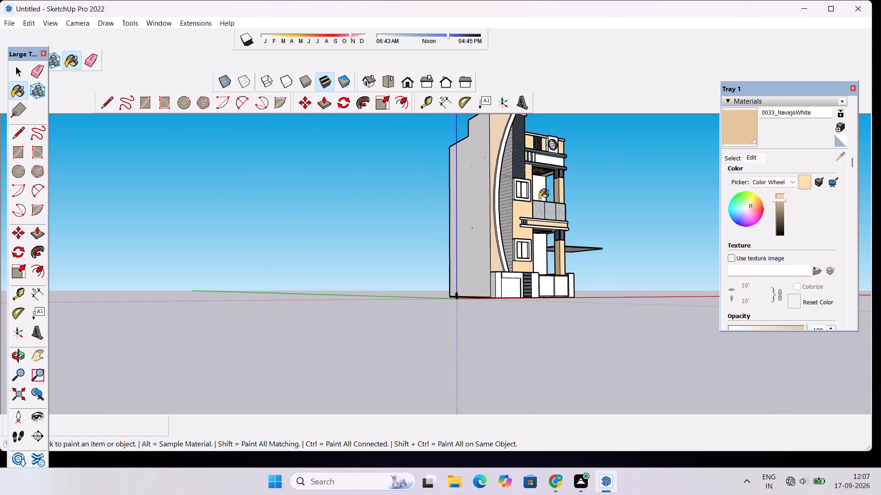
scroll(514, 206, "up", 7)
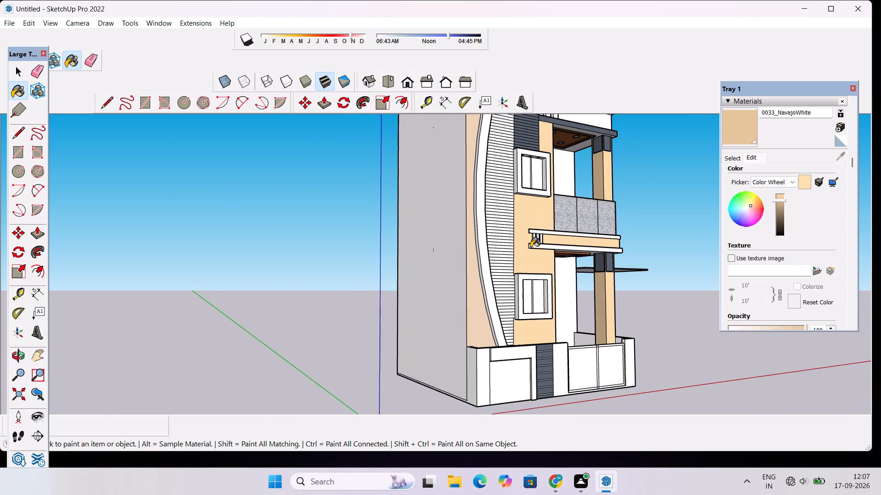
key("o")
left_click_drag(559, 284, 498, 355, "shift")
scroll(488, 308, "down", 4)
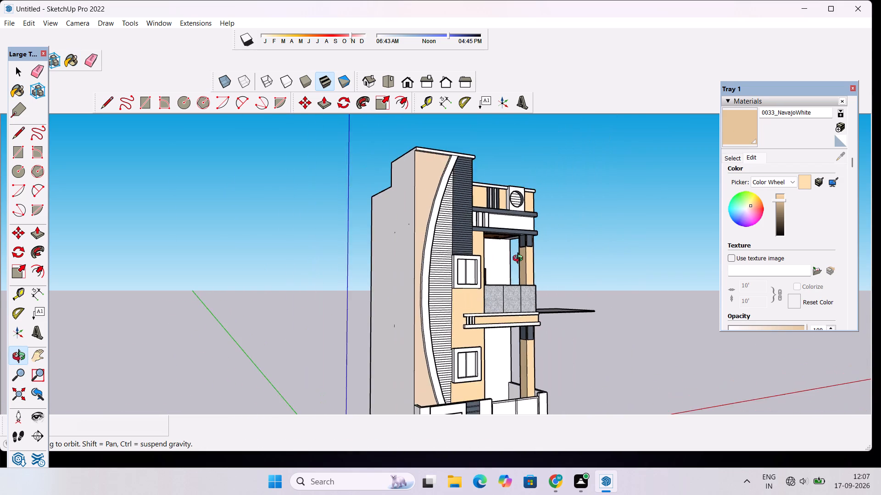
left_click_drag(516, 259, 478, 278, "shift")
scroll(405, 294, "up", 3)
left_click(735, 129)
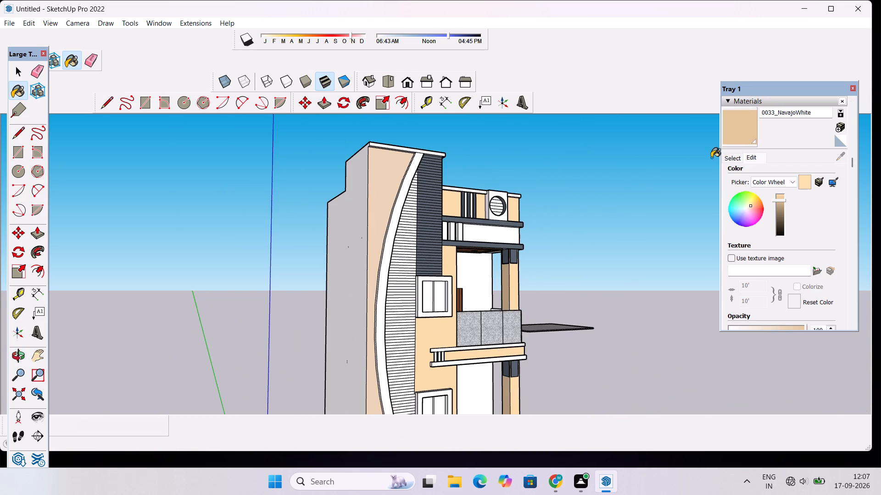
scroll(447, 162, "up", 7)
left_click(376, 144)
scroll(345, 155, "up", 2)
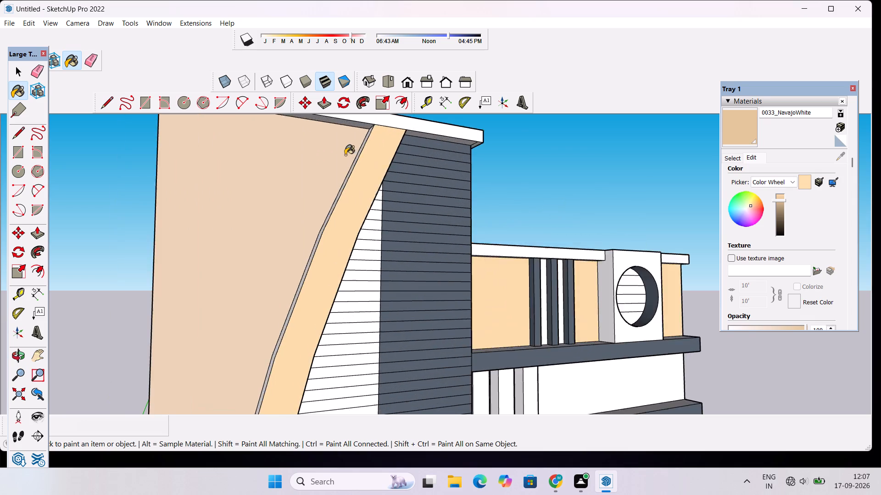
scroll(345, 155, "up", 11)
left_click(352, 139)
left_click(357, 144)
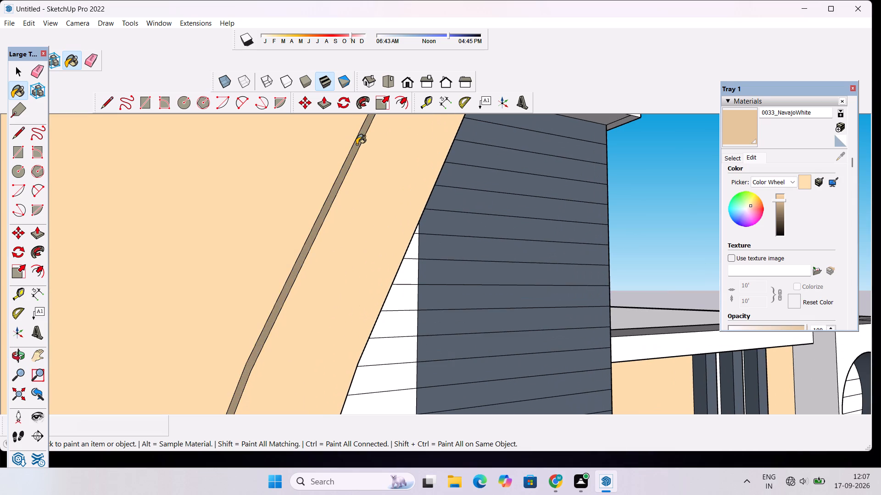
Paint the curved band's inner edge, next to the horizontal louvre lines, with 0033_NavajoWhite.
scroll(357, 150, "down", 20)
scroll(357, 150, "down", 4)
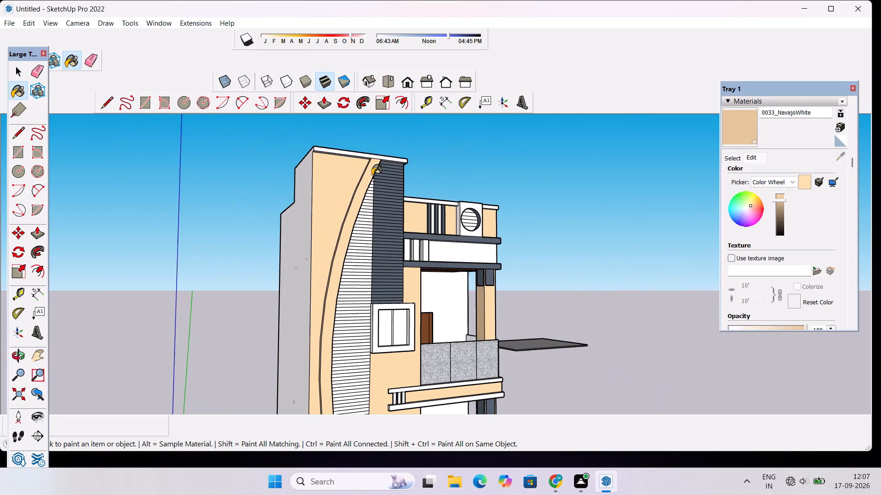
key("o")
left_click_drag(445, 195, 181, 237)
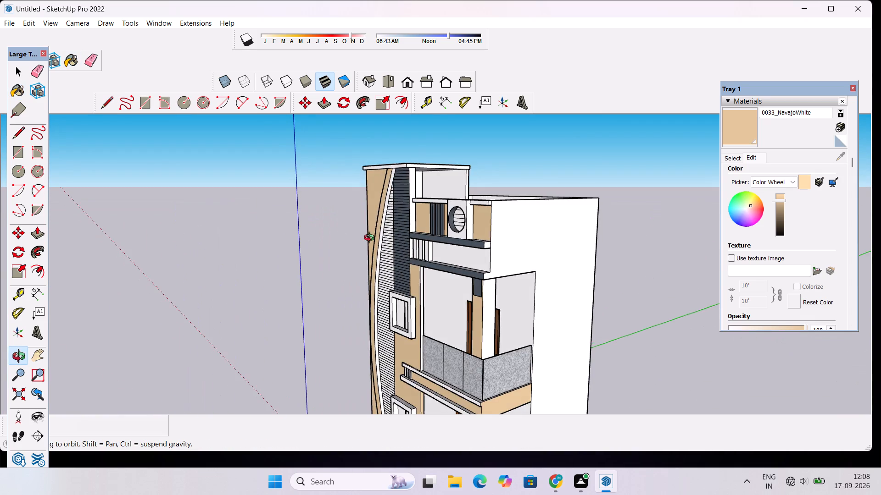
scroll(382, 240, "up", 4)
left_click_drag(424, 238, 396, 233)
left_click(739, 133)
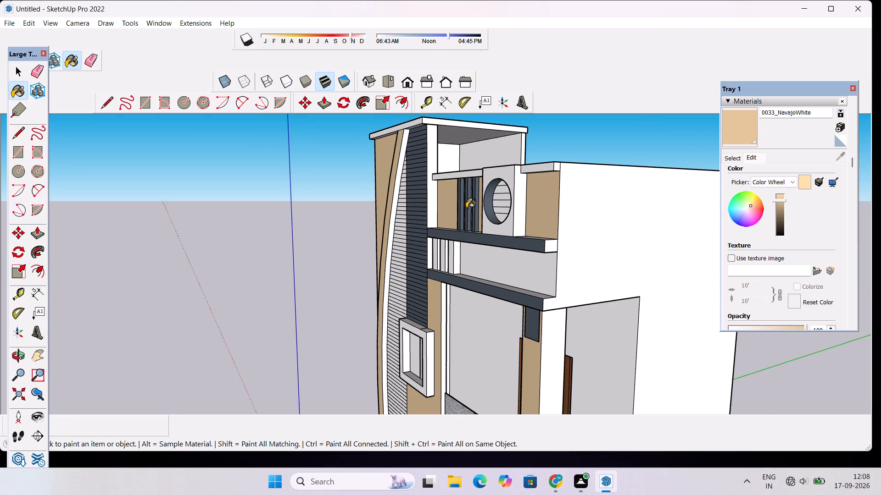
scroll(416, 174, "up", 10)
left_click(379, 178)
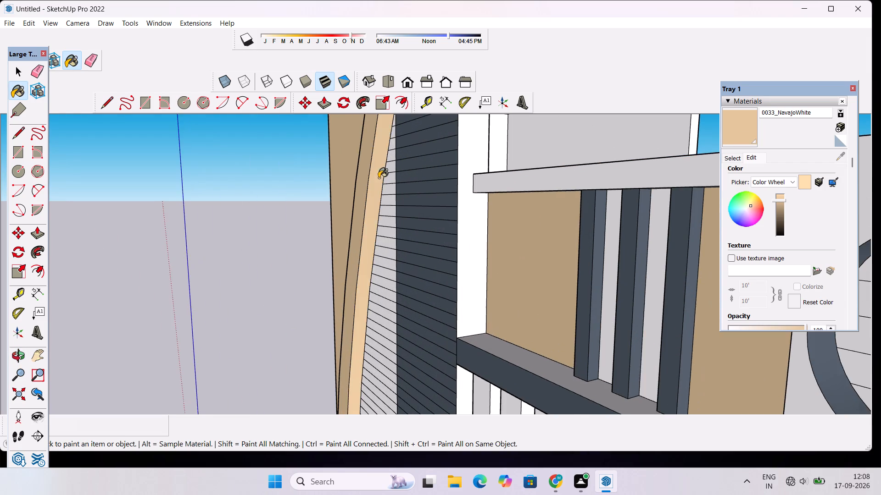
Examine the painted facade from several angles, ending close on the balcony, windows and ground-floor entrance.
scroll(431, 173, "down", 15)
key("o")
left_click_drag(451, 202, 577, 186)
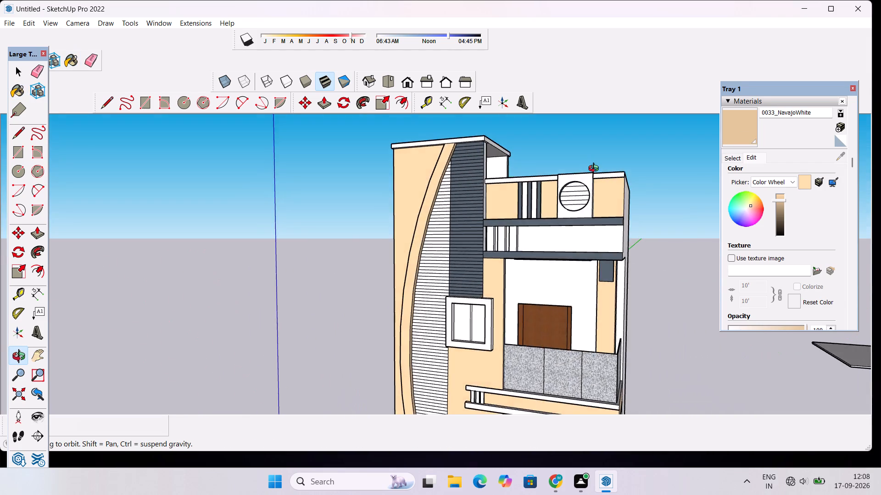
scroll(594, 168, "down", 5)
left_click_drag(479, 188, 571, 177)
scroll(560, 201, "down", 5)
left_click_drag(574, 229, 514, 299)
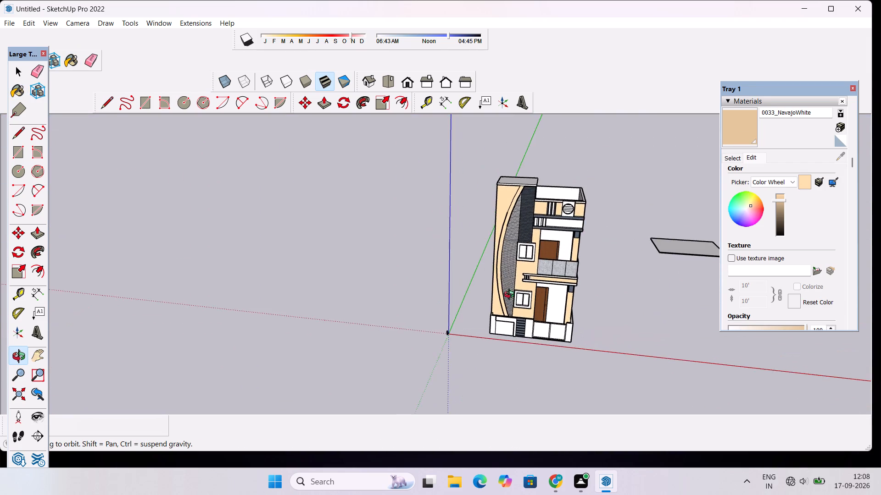
scroll(547, 258, "up", 4)
left_click_drag(616, 234, 493, 199, "shift")
scroll(470, 232, "up", 4)
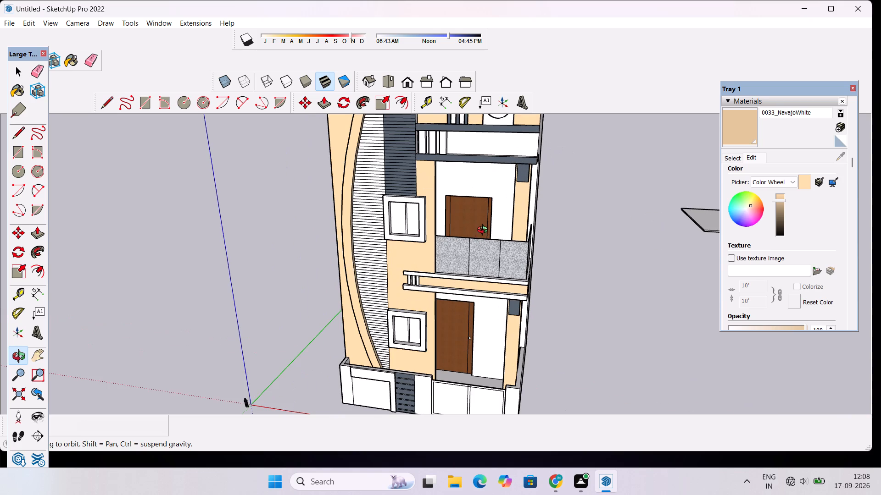
Paint the wall band between the two slate-gray ledges above the upper balcony with 0033_NavajoWhite.
scroll(485, 231, "down", 5)
left_click_drag(458, 307, 492, 215)
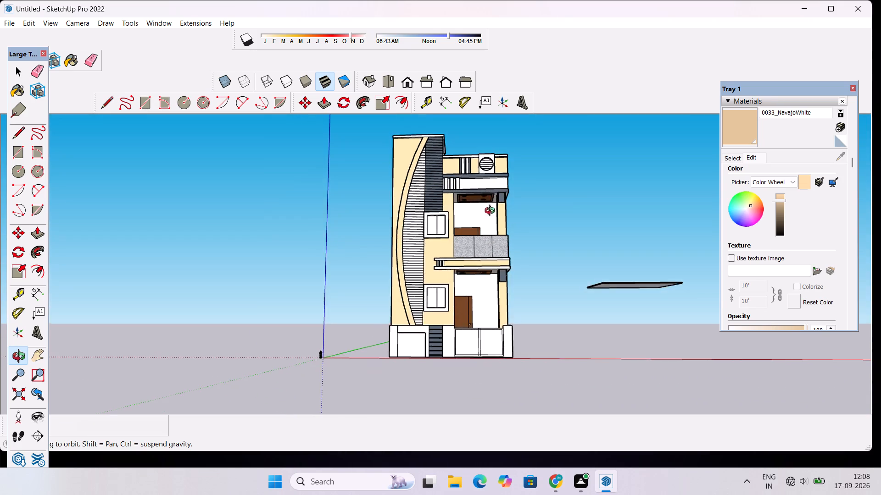
scroll(505, 173, "up", 3)
left_click(742, 128)
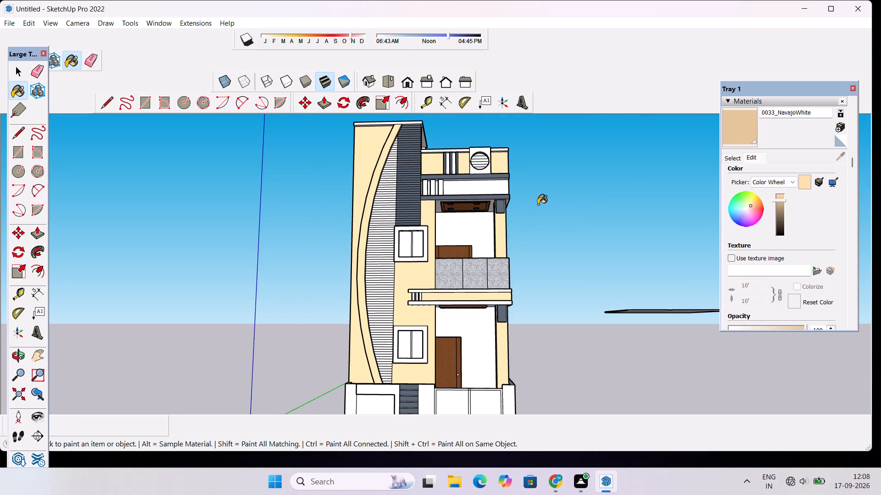
scroll(535, 199, "up", 8)
left_click_drag(444, 160, 436, 162)
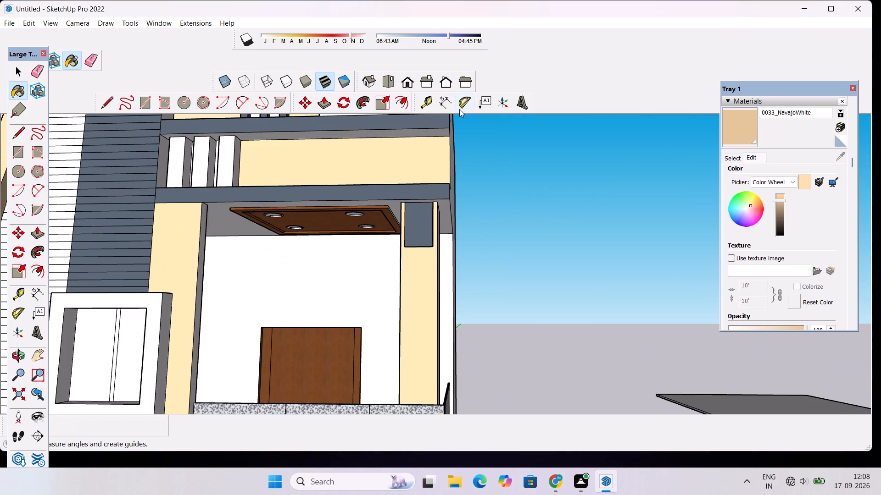
left_click(445, 134)
Paint the front and underside of the rooftop parapet coping on both sides of the circular panel with 0033_NavajoWhite.
scroll(226, 181, "down", 4)
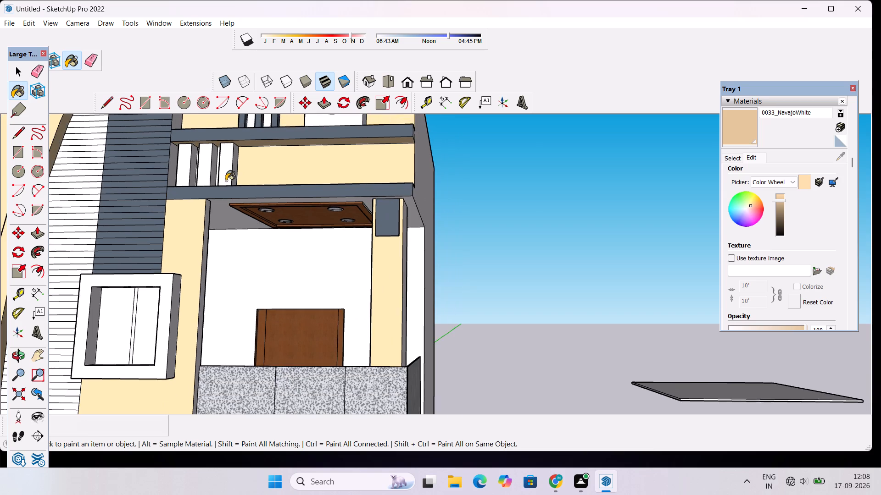
scroll(237, 177, "down", 4)
scroll(274, 180, "down", 5)
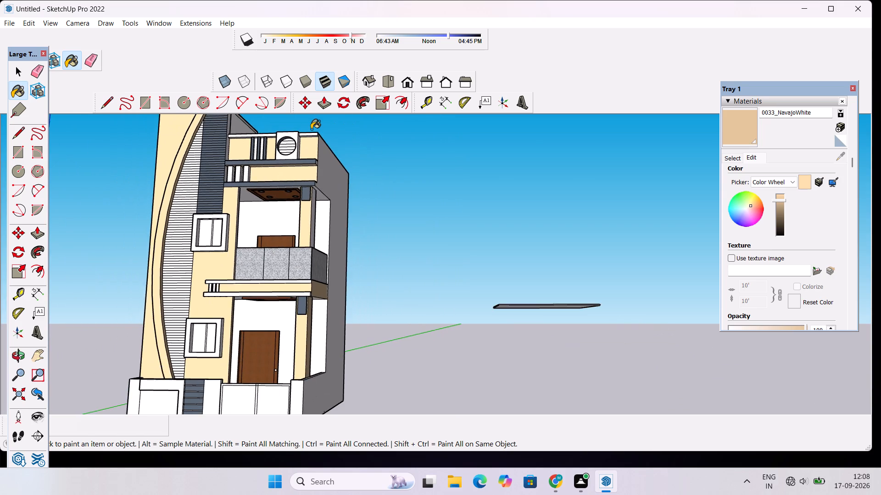
scroll(311, 129, "up", 10)
left_click(311, 145)
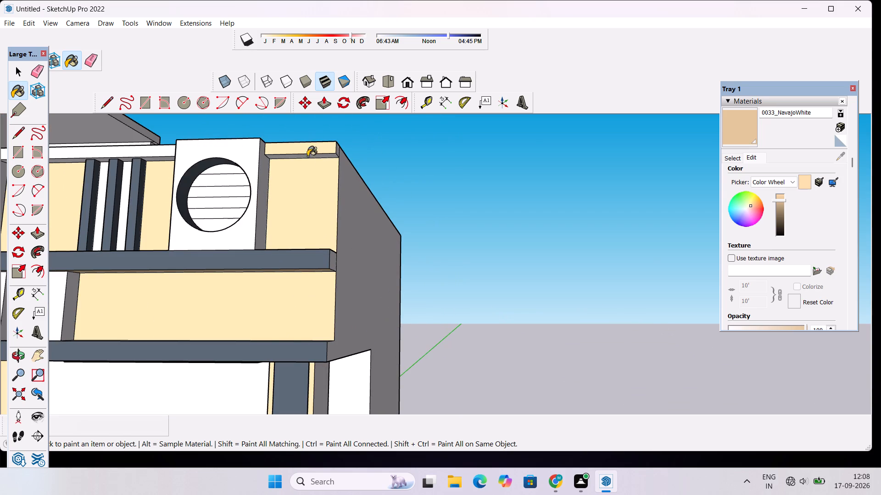
scroll(305, 159, "up", 5)
left_click(284, 154)
scroll(356, 126, "down", 9)
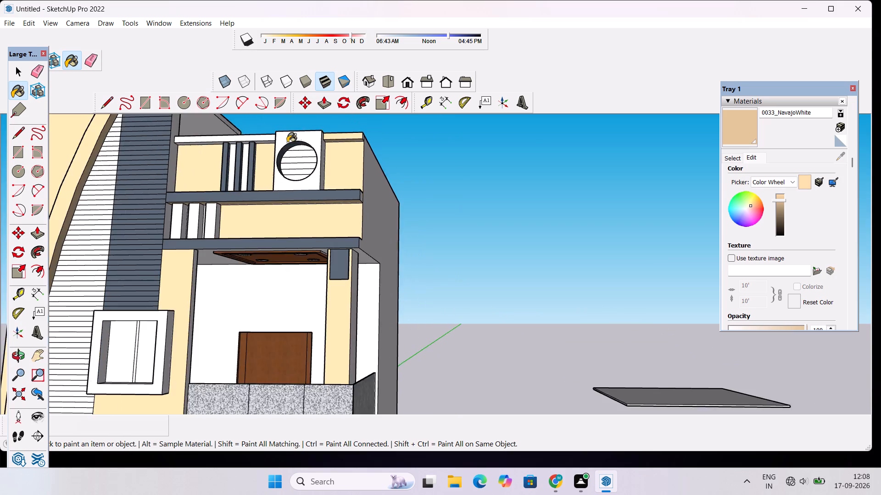
scroll(251, 139, "up", 5)
left_click(251, 139)
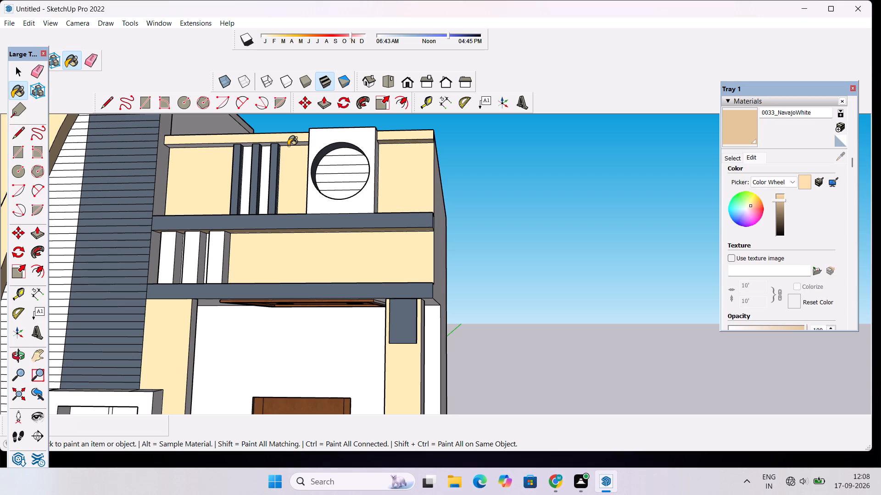
left_click(288, 146)
scroll(290, 144, "up", 12)
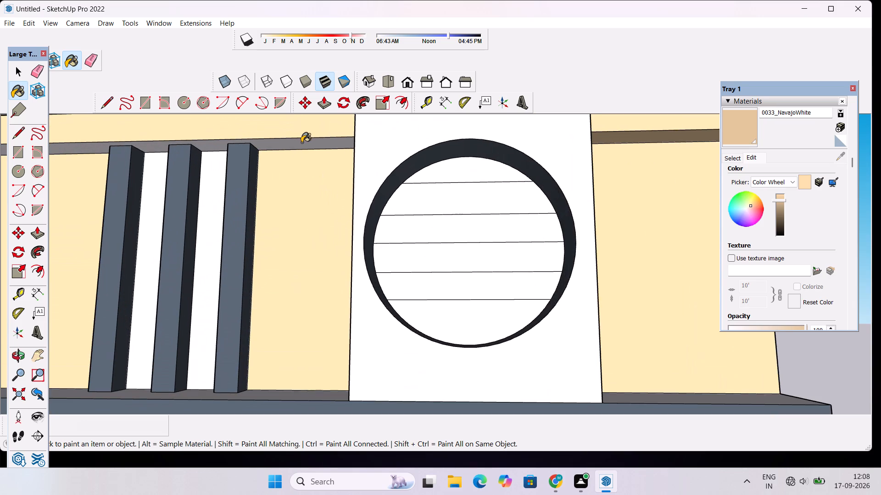
left_click(301, 143)
Examine the whole facade from several angles for faces that still need paint.
scroll(290, 143, "down", 11)
scroll(332, 157, "down", 4)
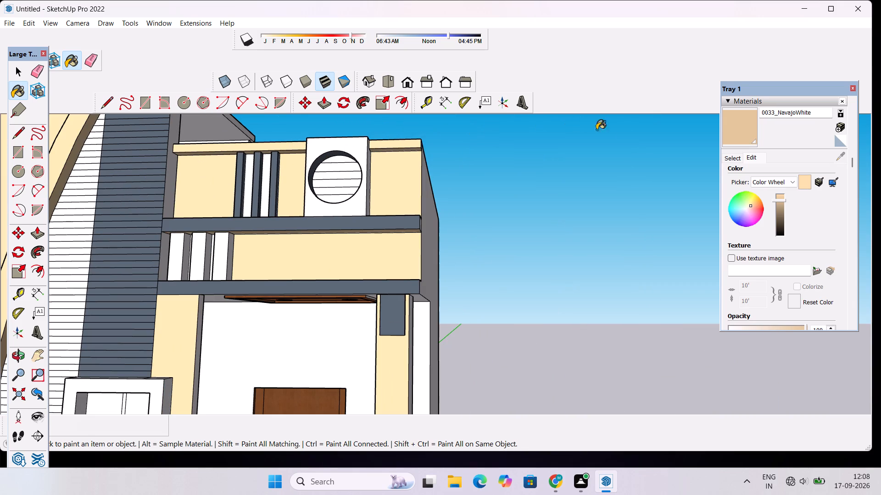
key("o")
left_click_drag(534, 159, 512, 235)
scroll(513, 202, "down", 2)
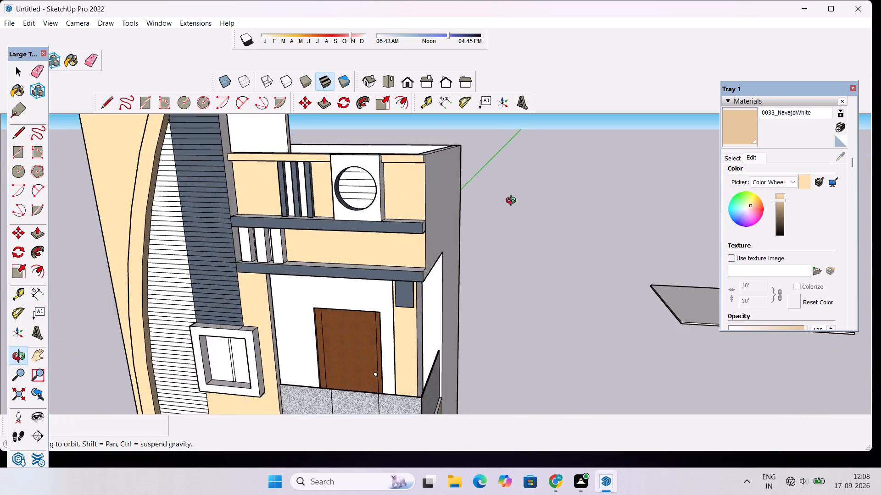
scroll(513, 202, "down", 7)
scroll(405, 236, "up", 3)
scroll(405, 238, "down", 4)
left_click_drag(415, 261, 473, 194)
left_click_drag(502, 263, 511, 260)
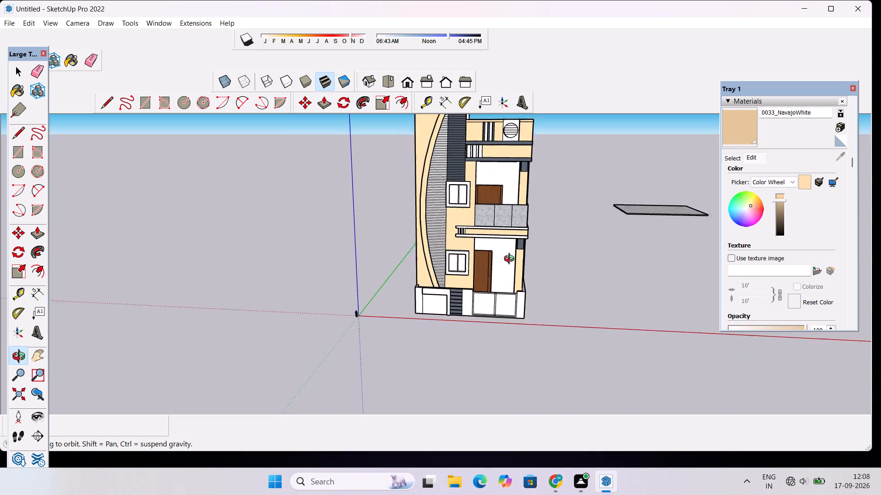
left_click_drag(511, 260, 541, 214)
scroll(539, 214, "down", 4)
left_click_drag(551, 229, 509, 252)
scroll(502, 225, "up", 2)
left_click_drag(520, 205, 478, 235, "shift")
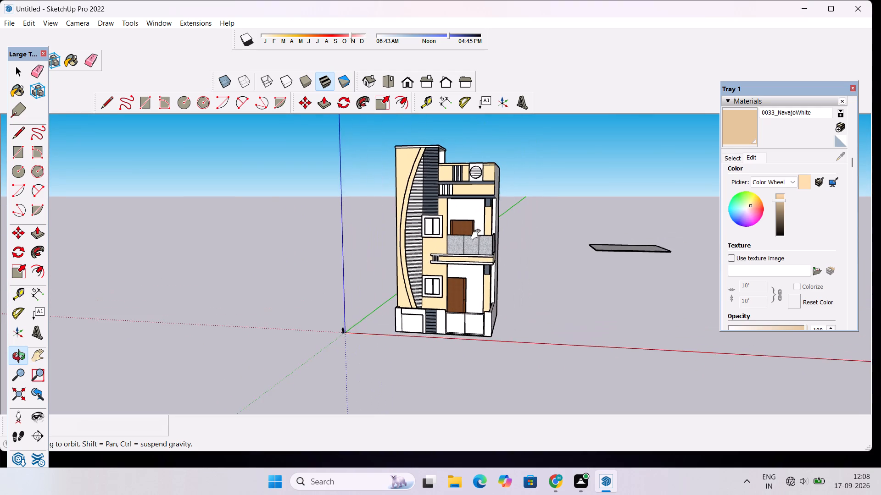
scroll(478, 235, "down", 2)
scroll(480, 210, "up", 4)
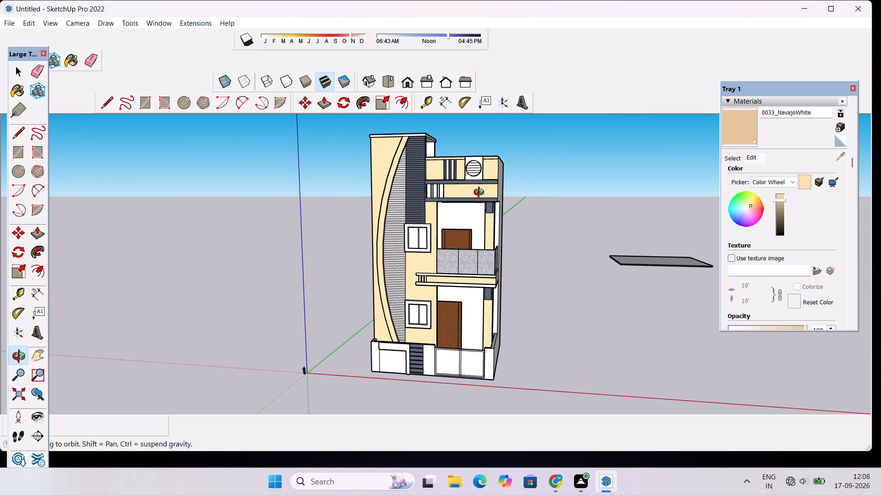
left_click_drag(481, 192, 440, 218, "shift")
scroll(438, 218, "down", 3)
scroll(438, 218, "up", 3)
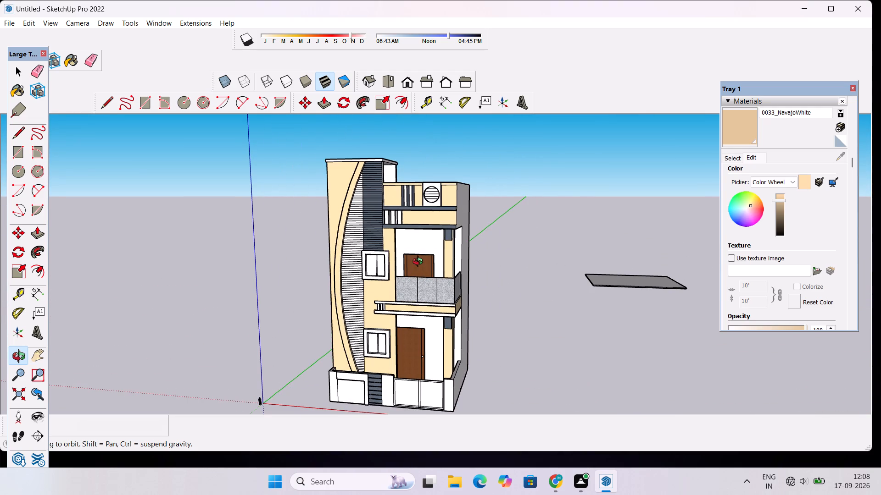
Paint the porch walls around the upper balcony door and the ground-floor entrance door with 0033_NavajoWhite.
left_click_drag(424, 283, 428, 270, "shift")
scroll(430, 263, "up", 2)
left_click_drag(418, 274, 439, 273)
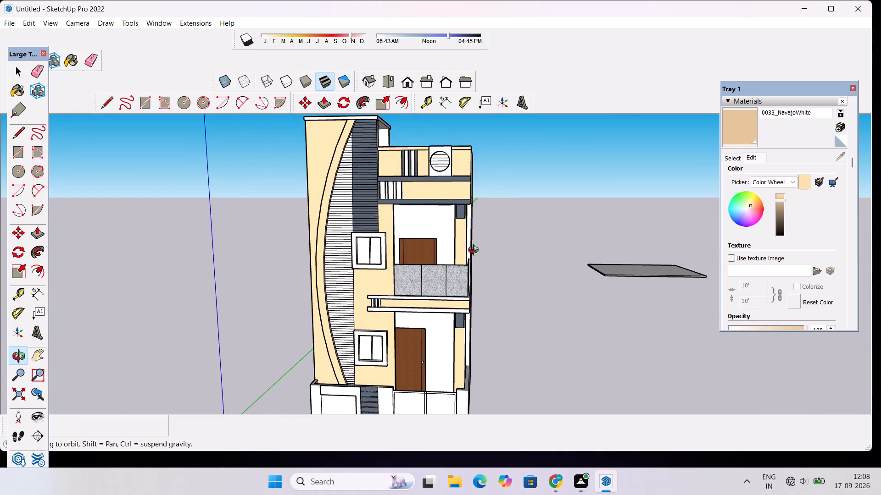
left_click(725, 126)
left_click(432, 219)
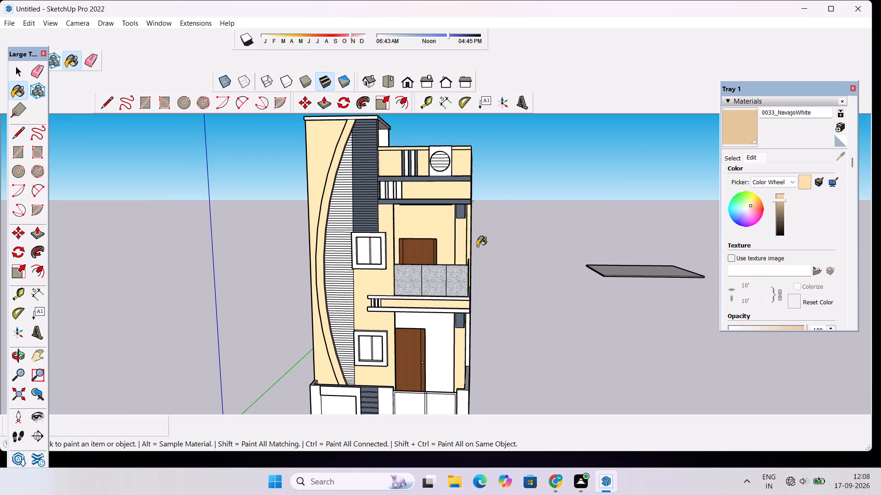
left_click(437, 331)
Paint the front faces of the compound wall pillars on both sides of the gate with 0033_NavajoWhite.
scroll(465, 264, "down", 9)
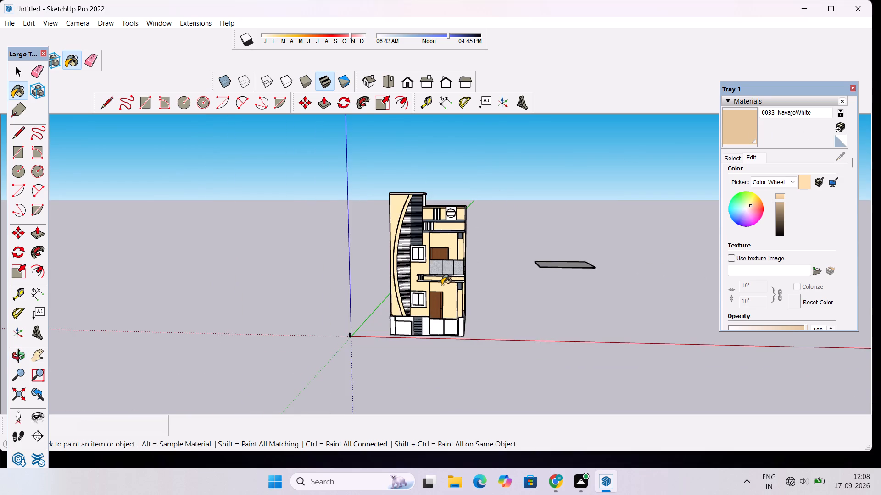
scroll(443, 291, "down", 1)
scroll(452, 325, "up", 7)
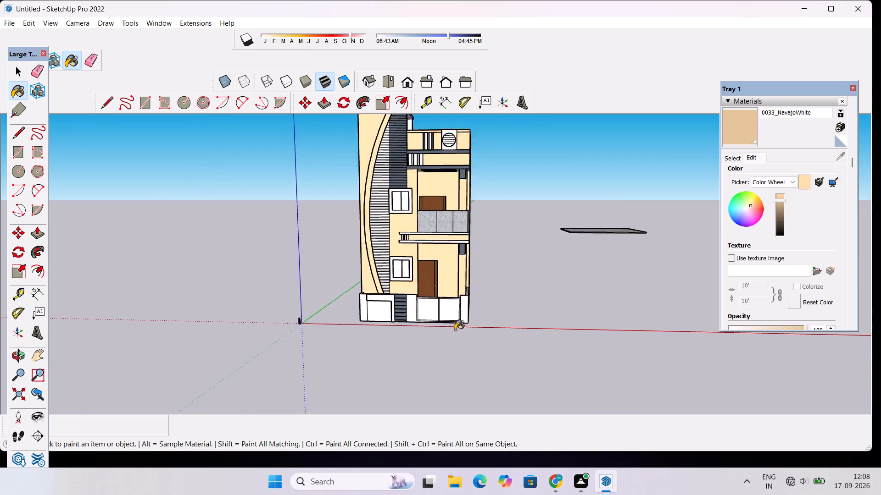
scroll(455, 330, "up", 10)
left_click(471, 286)
scroll(485, 242, "up", 10)
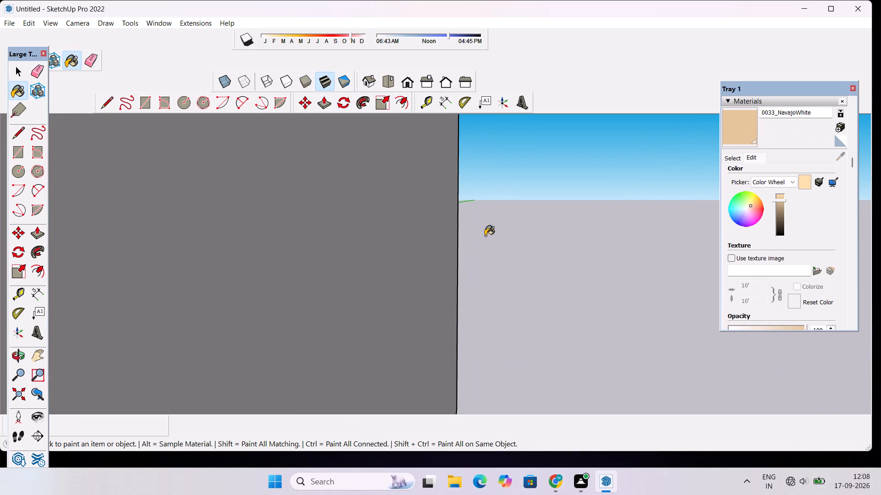
scroll(460, 232, "down", 4)
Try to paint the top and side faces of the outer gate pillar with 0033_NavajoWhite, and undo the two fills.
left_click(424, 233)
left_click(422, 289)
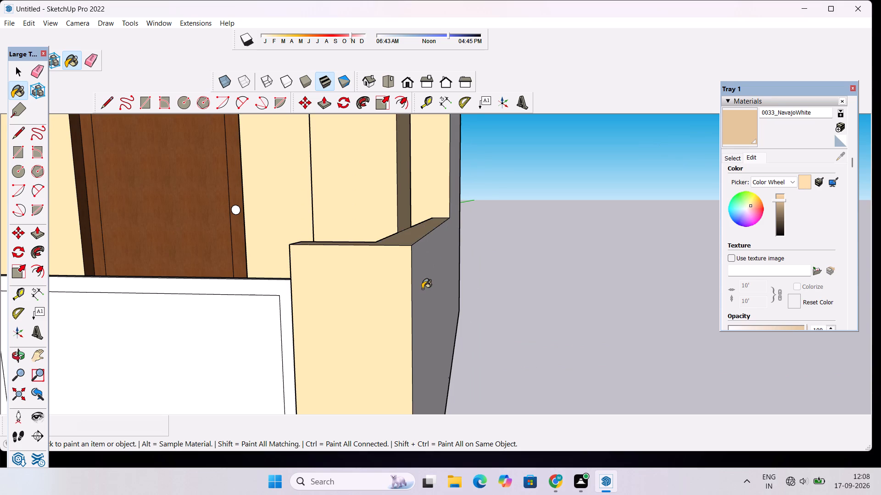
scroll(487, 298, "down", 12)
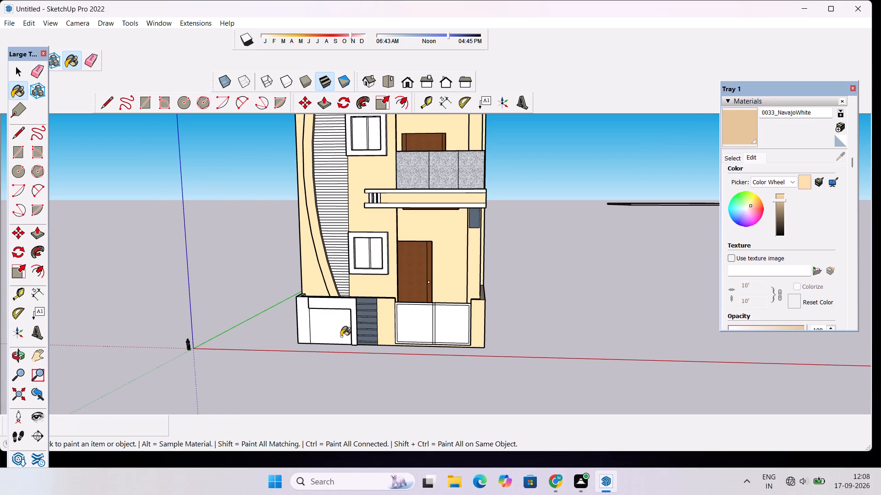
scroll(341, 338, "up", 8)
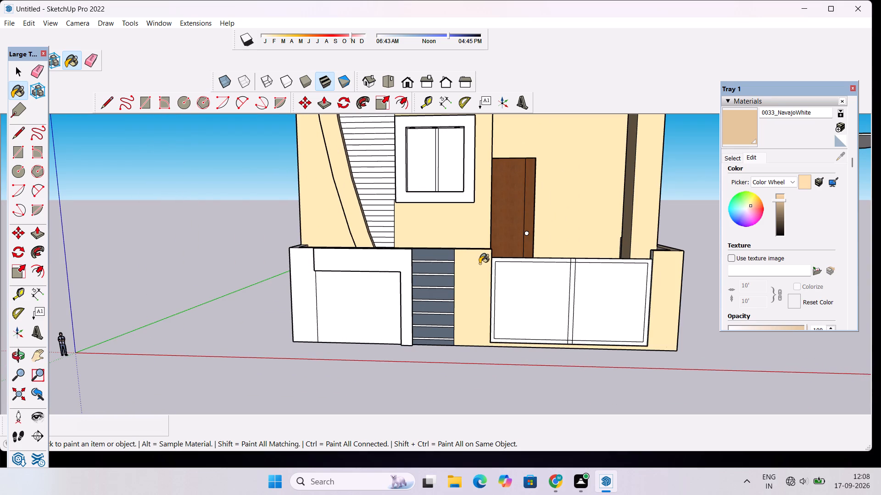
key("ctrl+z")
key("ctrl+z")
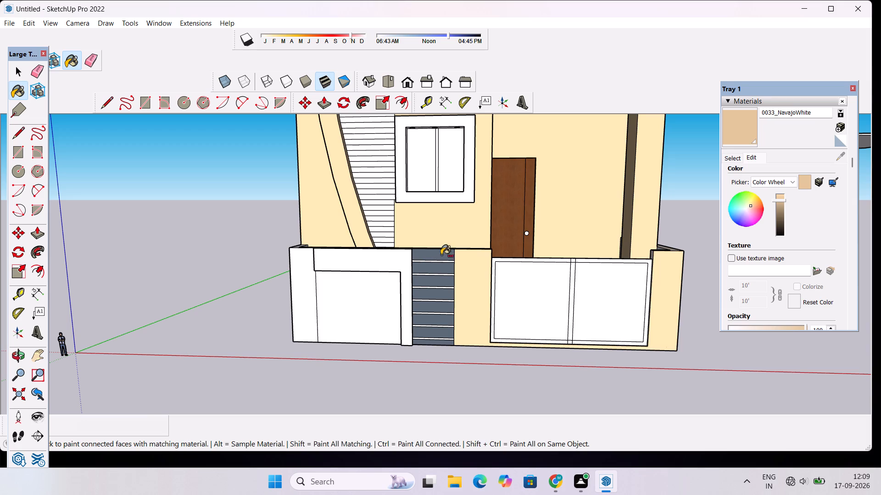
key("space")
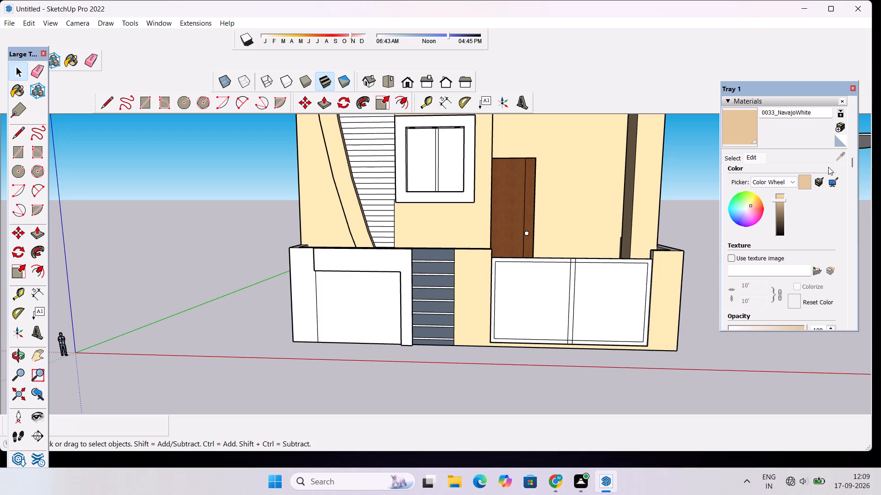
Paint the compound wall front on the other side of the steps, including its recessed panel and border, with 0033_NavajoWhite.
left_click(736, 133)
scroll(508, 235, "down", 13)
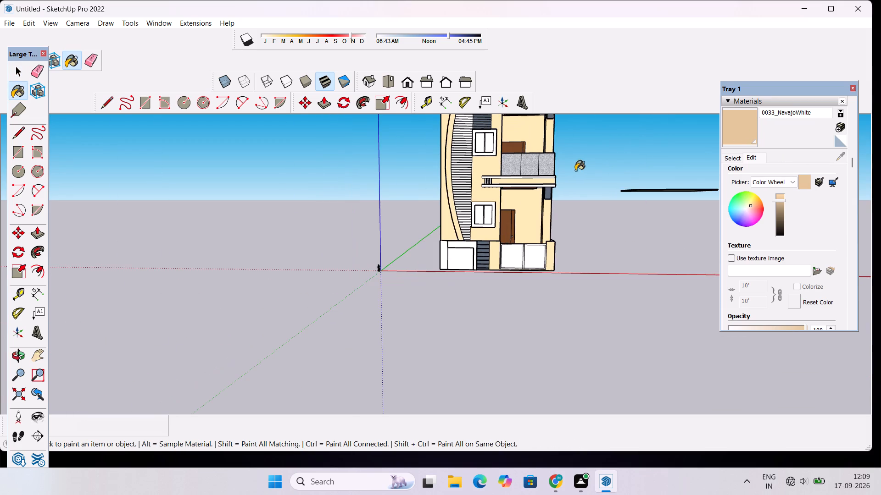
scroll(558, 178, "up", 4)
scroll(464, 215, "down", 5)
scroll(448, 288, "up", 8)
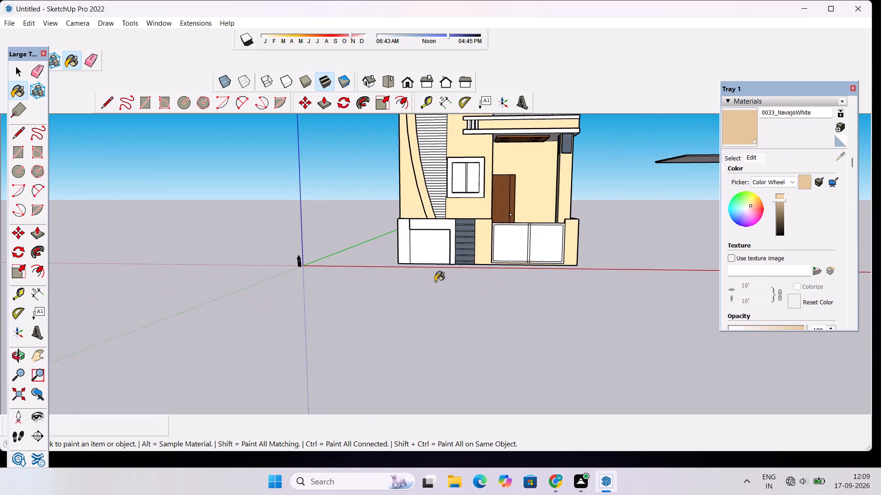
scroll(435, 281, "up", 6)
left_click(372, 216)
left_click_drag(416, 221, 424, 217)
left_click(443, 194)
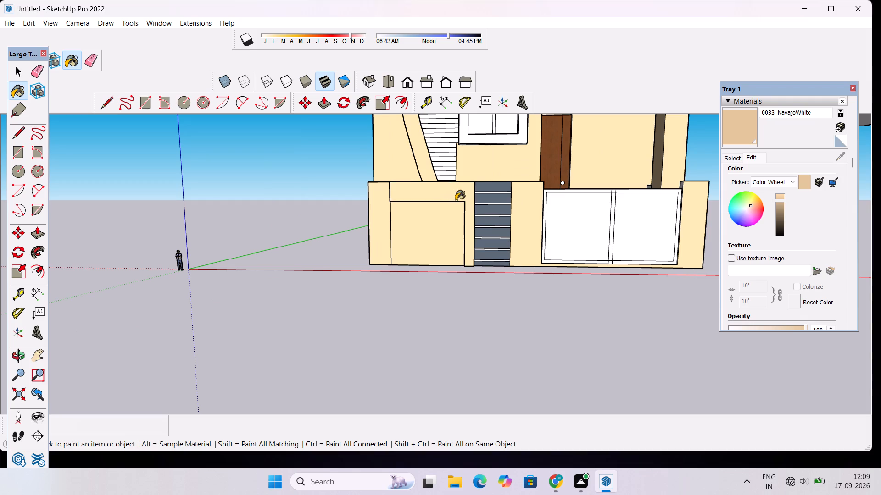
Paint the top of the upper slate-gray ledge on both sides of the circular panel with 0033_NavajoWhite.
scroll(392, 183, "down", 14)
scroll(496, 148, "down", 5)
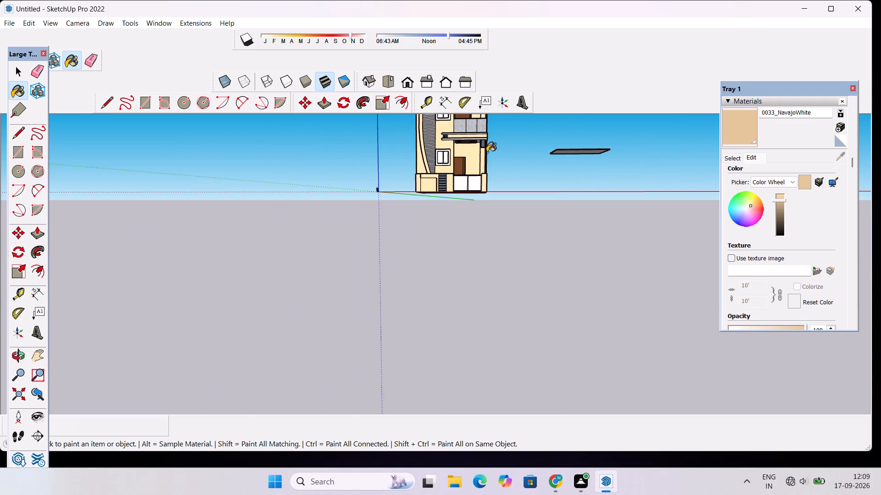
scroll(487, 152, "down", 13)
scroll(475, 138, "up", 12)
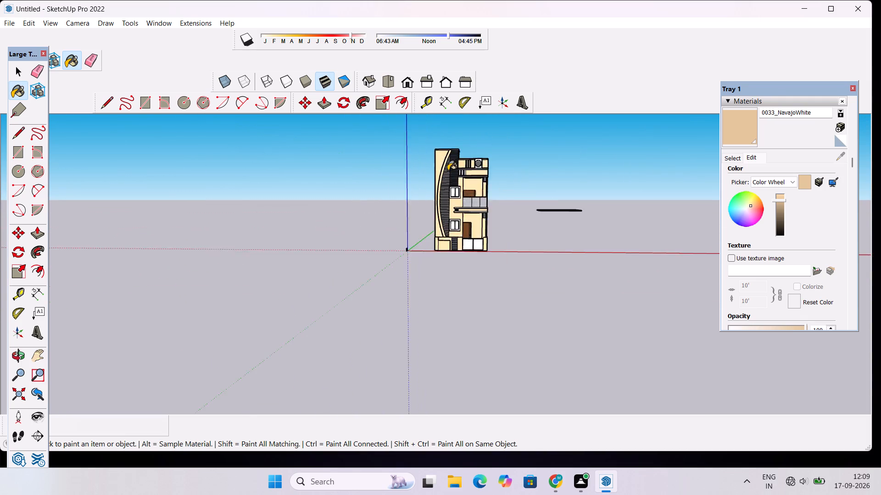
scroll(448, 170, "up", 8)
scroll(521, 188, "up", 4)
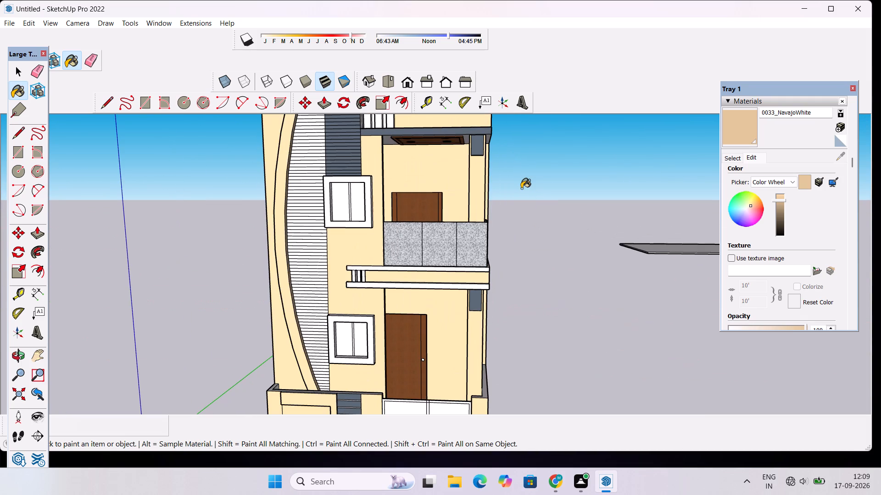
key("o")
left_click_drag(535, 216, 437, 279)
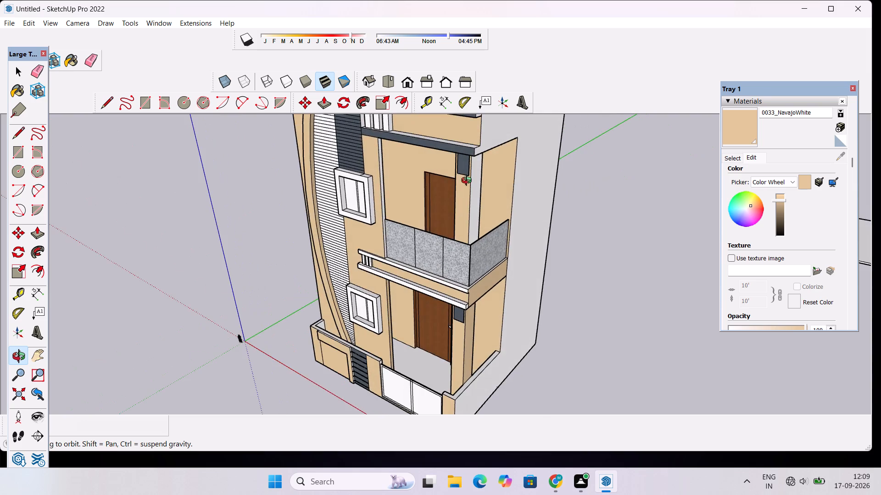
scroll(468, 181, "down", 8)
scroll(470, 165, "up", 4)
left_click_drag(469, 165, 465, 298)
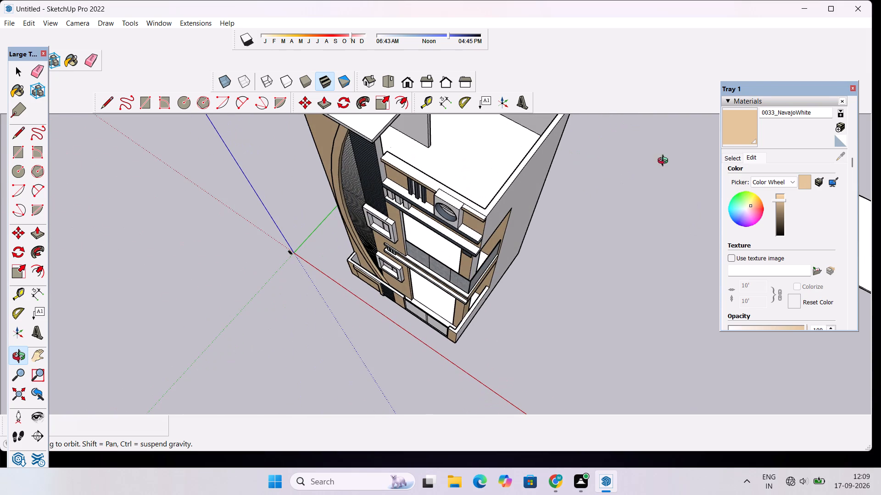
left_click(748, 129)
scroll(446, 191, "up", 6)
left_click(404, 216)
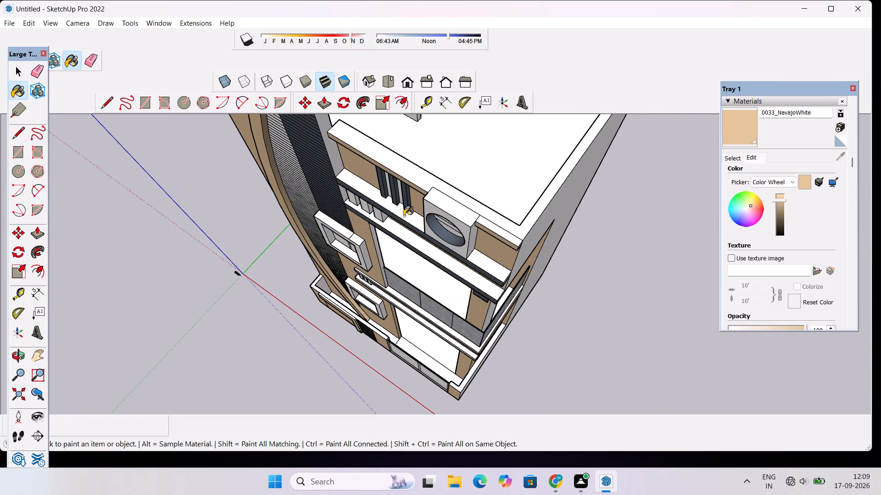
left_click(480, 262)
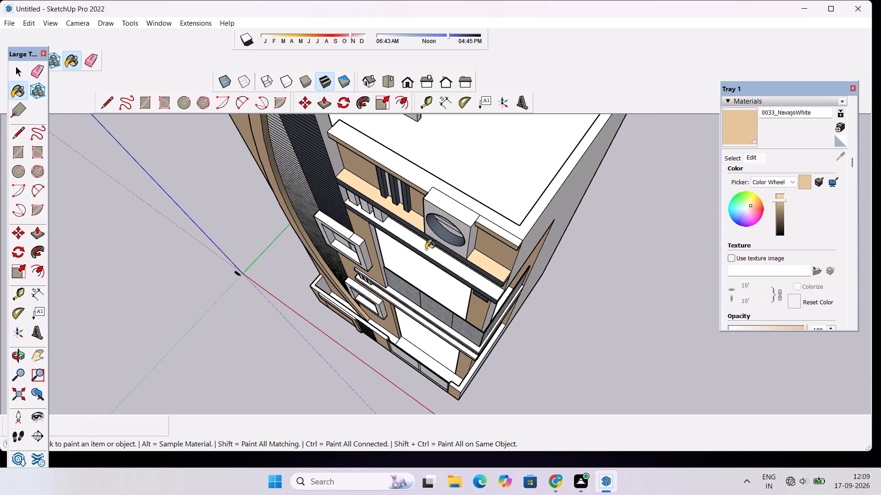
Paint the top of the lower slate-gray ledge, below the circular panel, with 0033_NavajoWhite.
left_click(433, 244)
scroll(435, 259, "up", 7)
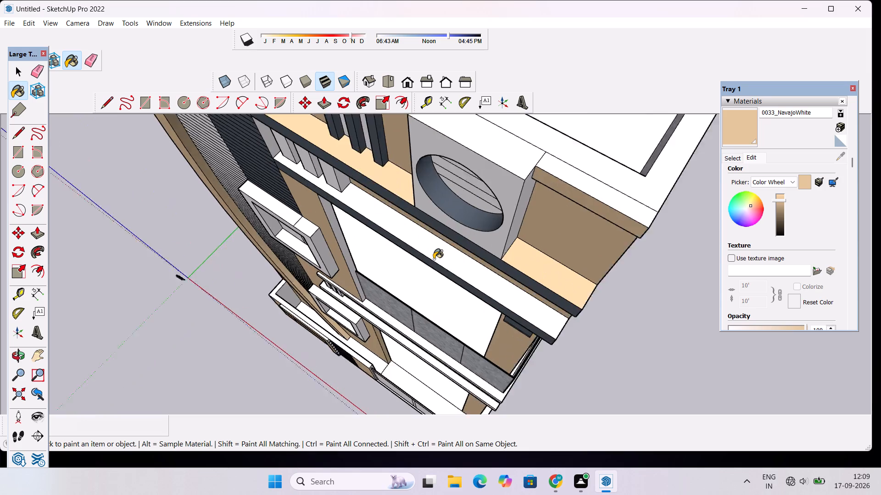
scroll(434, 259, "up", 3)
left_click(446, 251)
scroll(446, 251, "down", 9)
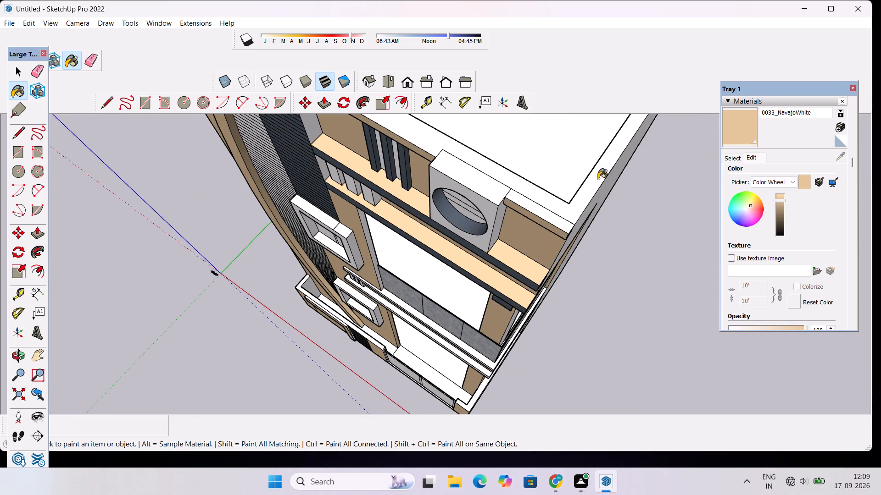
Paint the end face of the compound wall, beside the building's blank side wall, with 0033_NavajoWhite.
left_click(19, 354)
left_click_drag(240, 294, 245, 293)
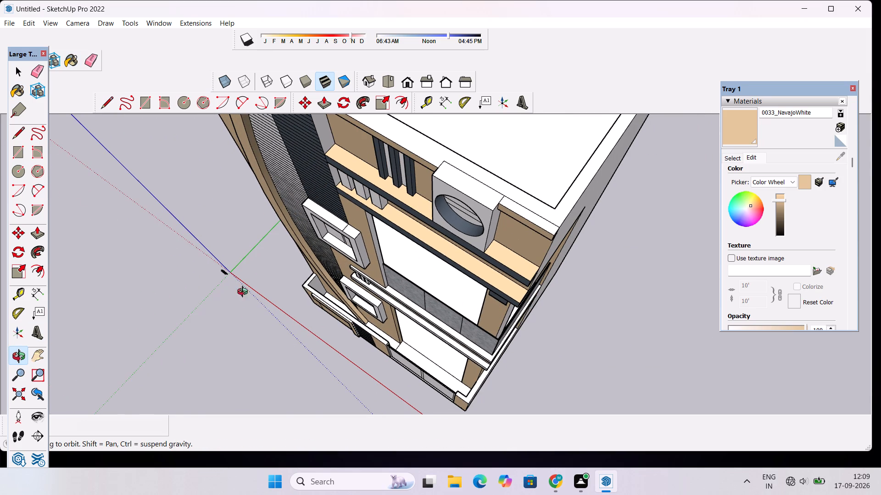
left_click_drag(245, 293, 385, 193)
scroll(395, 180, "down", 10)
left_click_drag(303, 273, 612, 245)
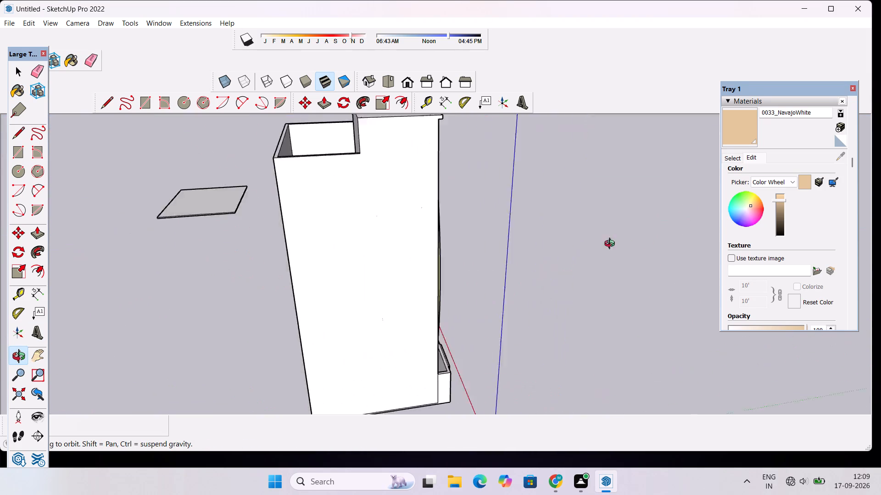
left_click_drag(612, 245, 266, 251)
scroll(364, 213, "down", 5)
left_click_drag(360, 317, 592, 185)
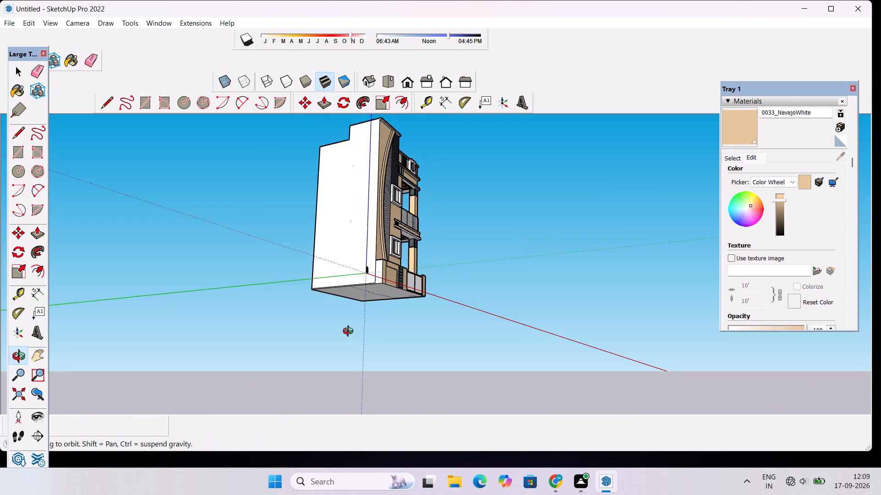
scroll(350, 328, "up", 4)
left_click_drag(463, 193, 514, 307)
scroll(450, 317, "up", 3)
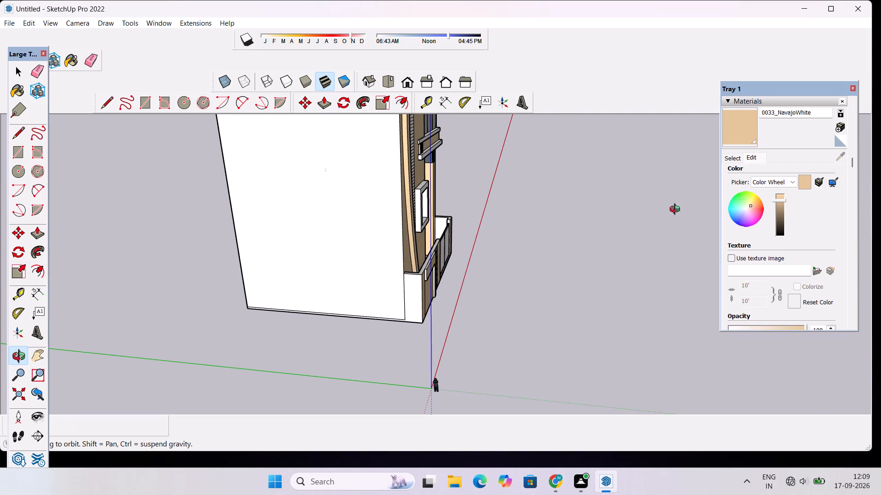
left_click(739, 132)
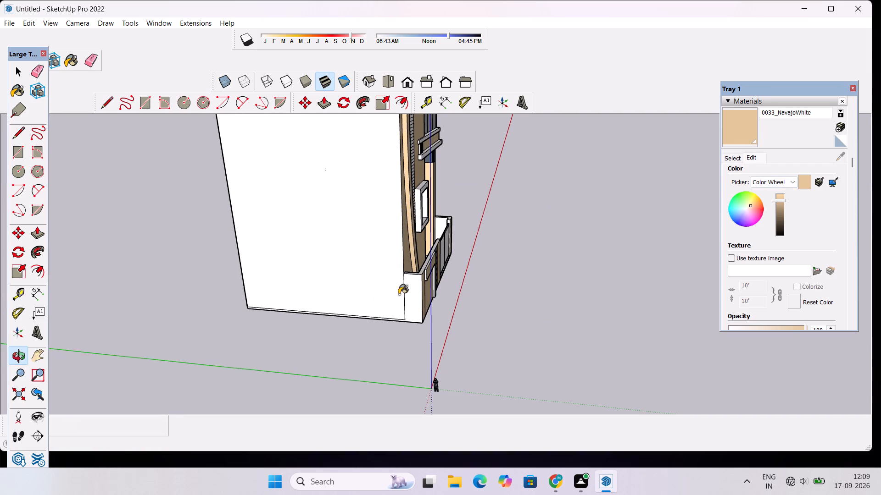
left_click(408, 291)
Paint the compound wall's top faces and the white side edges of its raised front border with 0033_NavajoWhite.
scroll(458, 240, "up", 5)
scroll(393, 269, "up", 5)
left_click(384, 297)
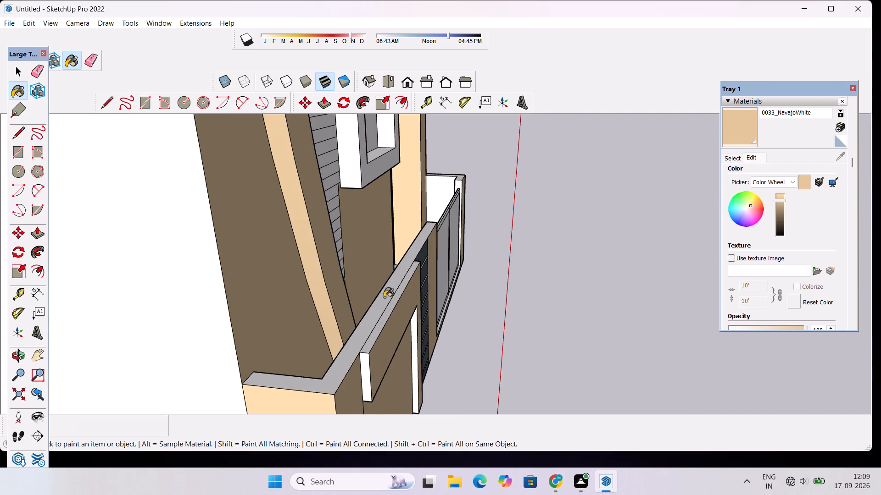
left_click(393, 299)
left_click(413, 322)
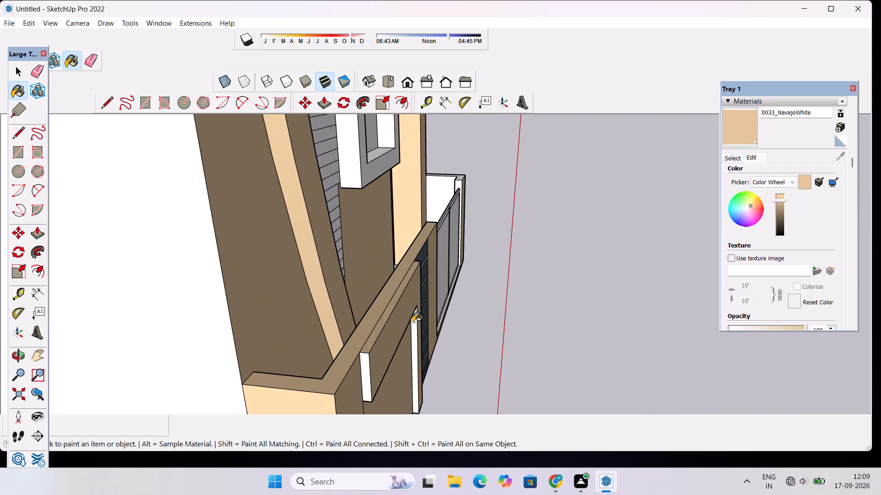
left_click(367, 361)
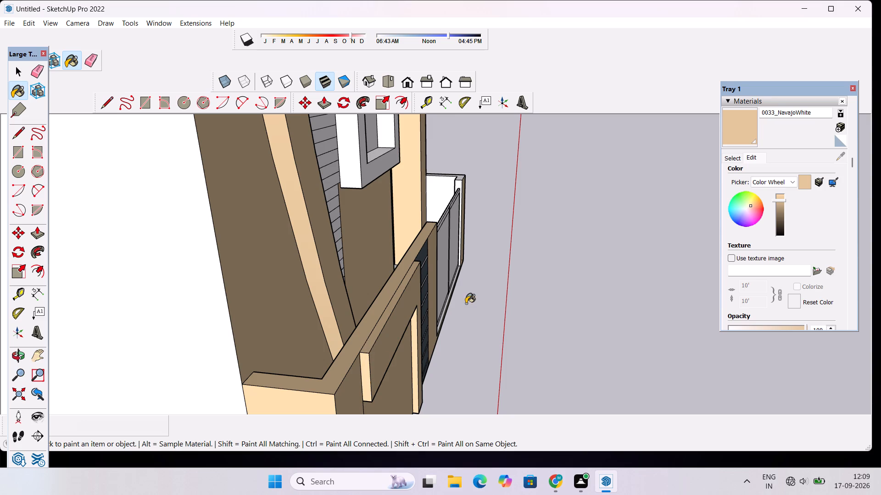
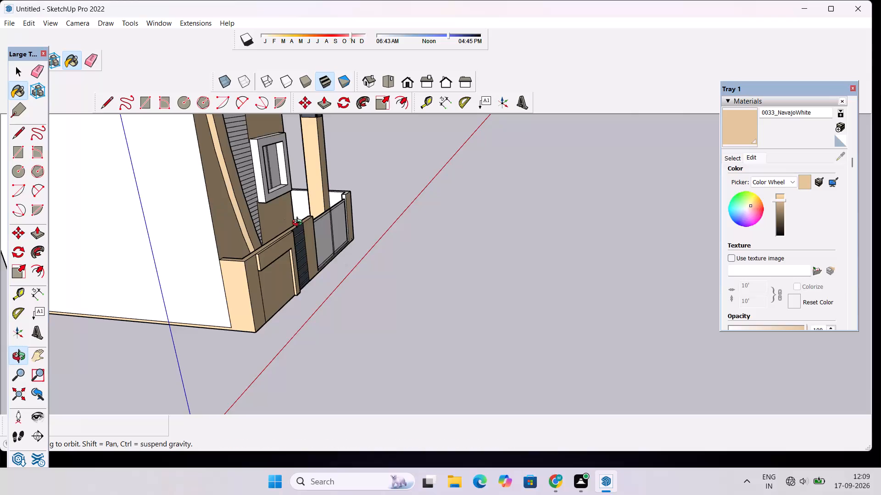
Examine the whole building from the front and sides for faces still left uncolored.
left_click_drag(304, 230, 112, 242)
scroll(236, 245, "down", 5)
left_click_drag(237, 245, 453, 205)
scroll(301, 246, "up", 6)
scroll(306, 245, "down", 4)
left_click_drag(397, 263, 254, 286)
scroll(288, 270, "down", 9)
left_click_drag(449, 253, 280, 231)
scroll(385, 254, "up", 6)
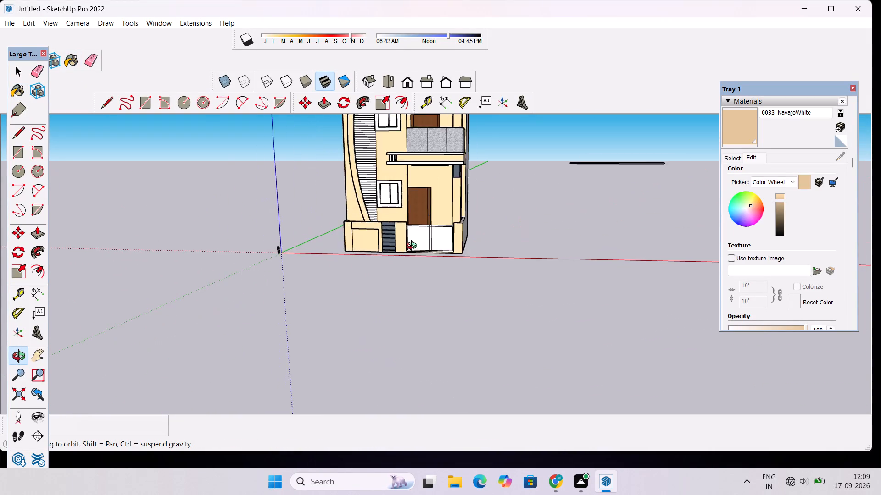
scroll(413, 247, "up", 2)
left_click_drag(412, 246, 257, 265, "shift")
scroll(257, 265, "up", 3)
scroll(261, 265, "down", 4)
left_click_drag(235, 261, 344, 261, "shift")
scroll(390, 236, "down", 9)
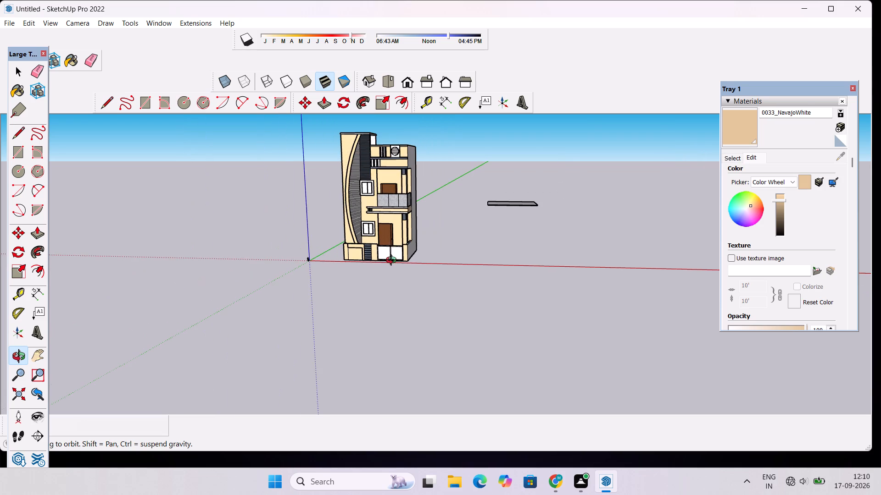
Paint the front edge of the tower's roof slab with 0051_Cornsilk from the Colors-Named collection.
scroll(380, 143, "up", 13)
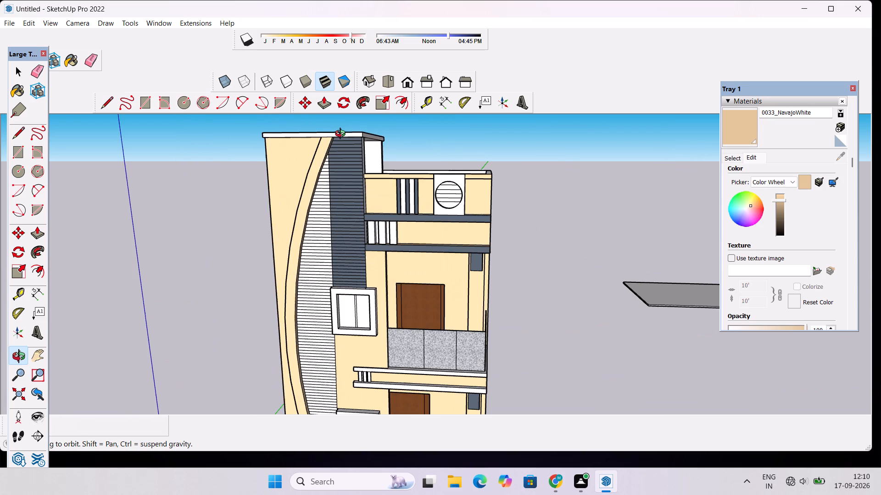
scroll(342, 135, "down", 1)
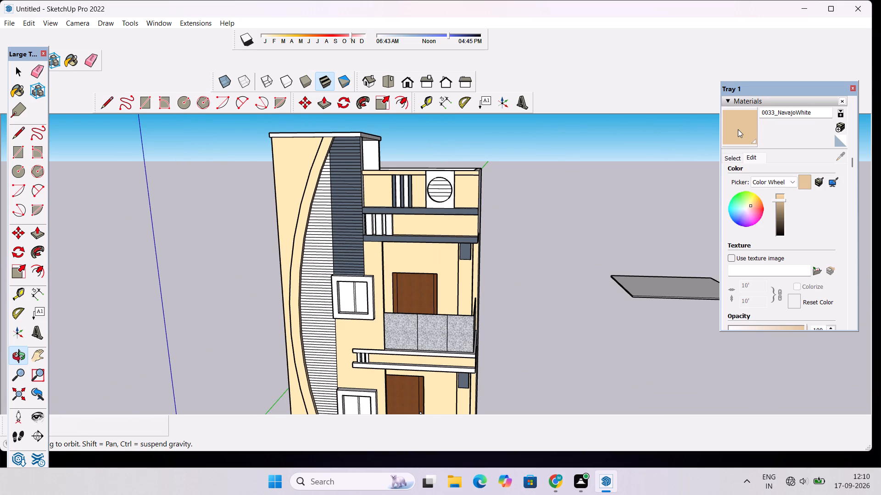
left_click(740, 129)
scroll(313, 119, "up", 5)
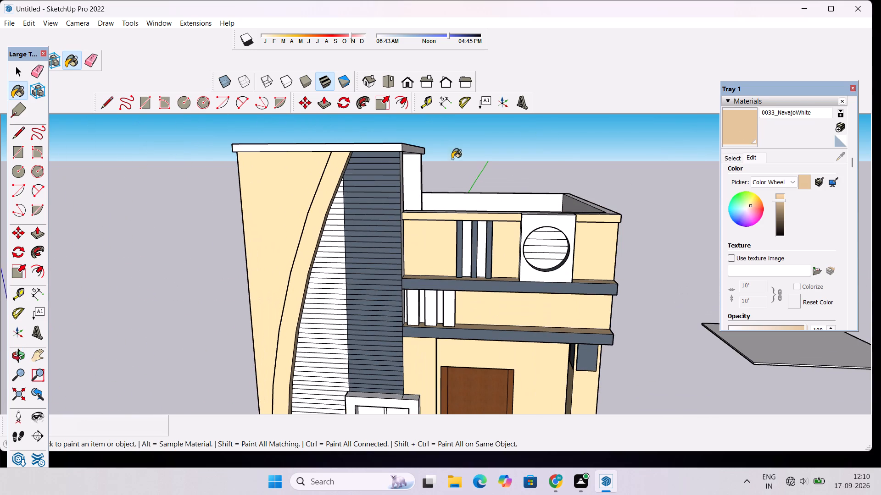
left_click(734, 160)
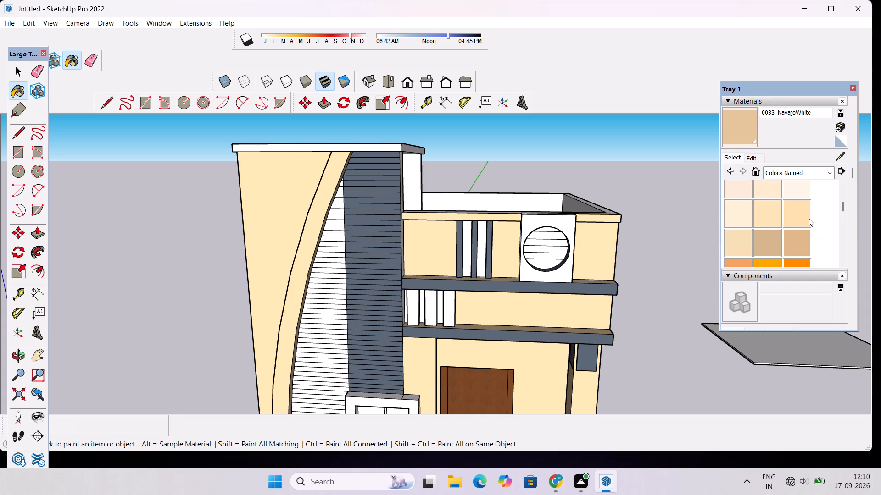
scroll(775, 227, "down", 3)
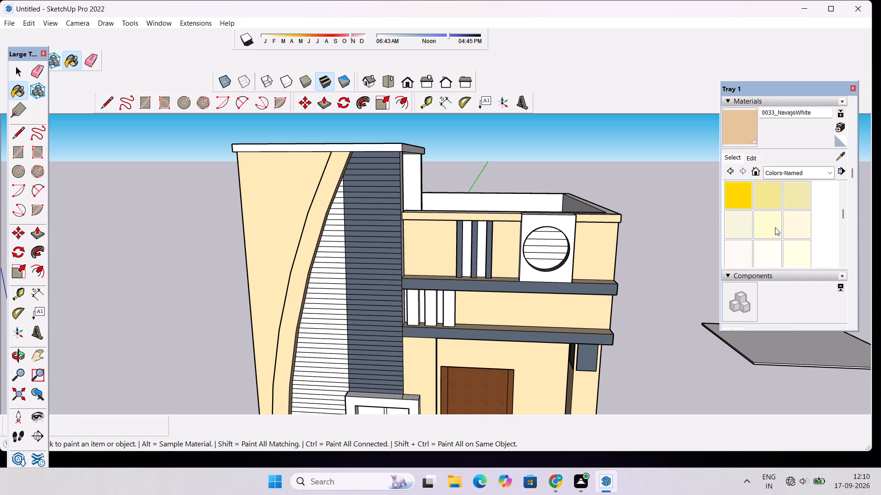
scroll(775, 227, "down", 1)
scroll(775, 227, "up", 1)
left_click(797, 223)
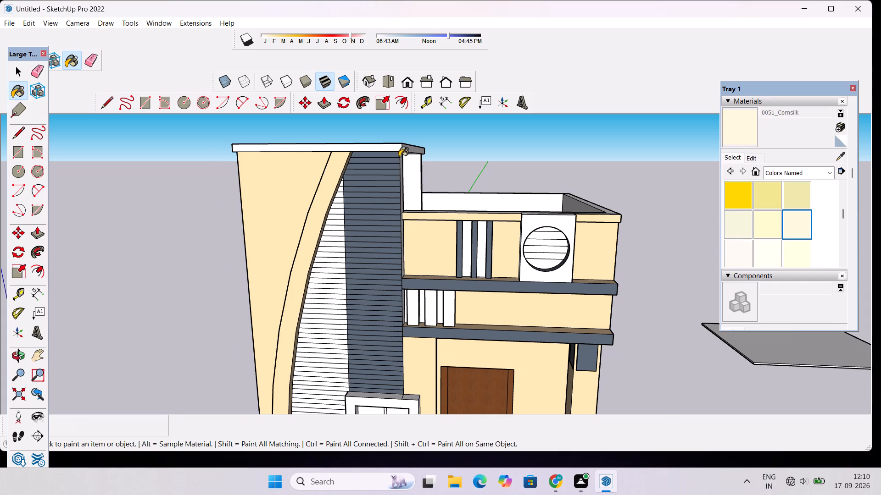
scroll(399, 157, "up", 3)
left_click(396, 145)
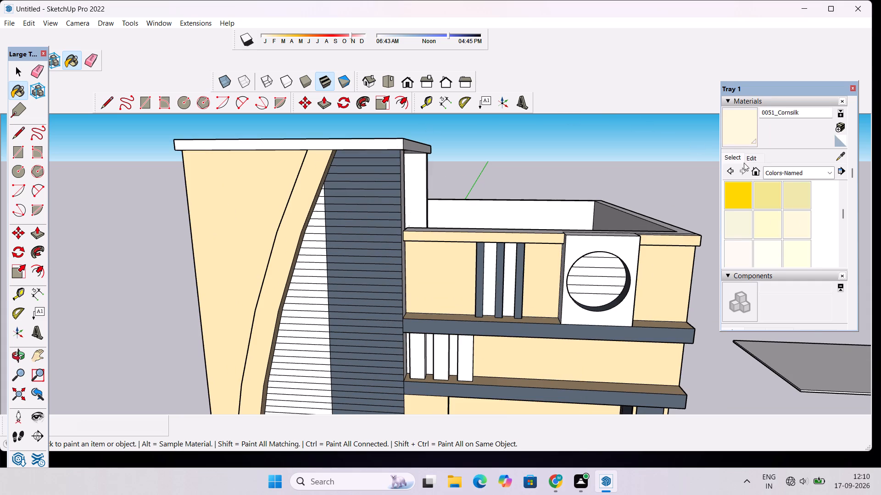
Darken the 0051_Cornsilk color and paint the roof slab's side edge, the slate panel's side edge and the setback wall beside it.
left_click(751, 156)
left_click(779, 203)
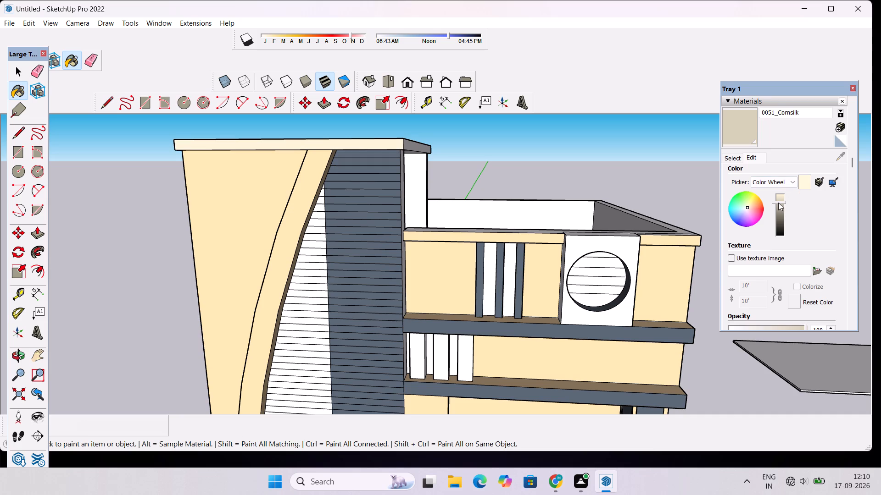
scroll(413, 149, "up", 9)
left_click(413, 135)
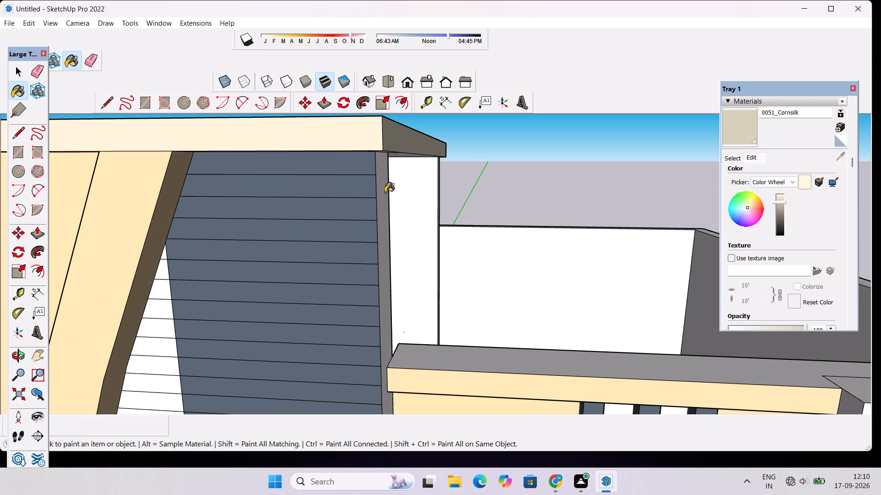
left_click(384, 195)
left_click(428, 186)
Paint the narrow side face of the setback wall under the tower's roof slab with 0051_Cornsilk.
scroll(440, 183, "up", 8)
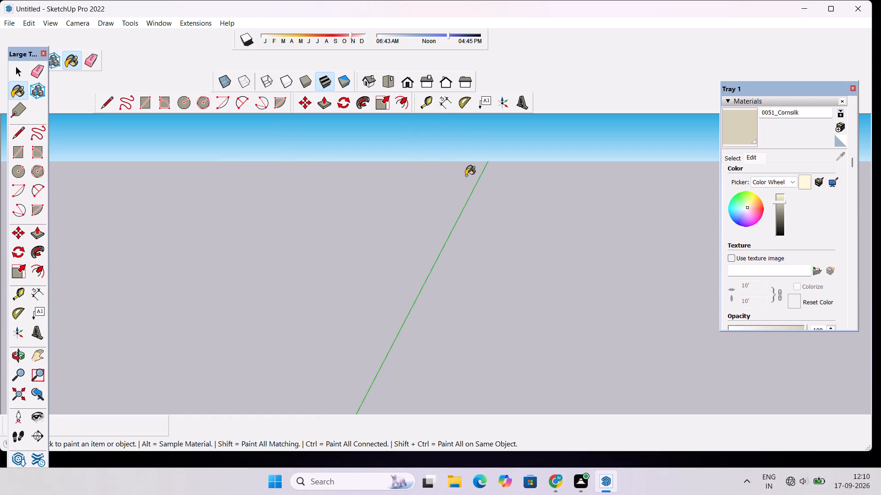
scroll(466, 176, "up", 1)
scroll(466, 175, "down", 6)
scroll(466, 177, "up", 3)
scroll(466, 177, "down", 1)
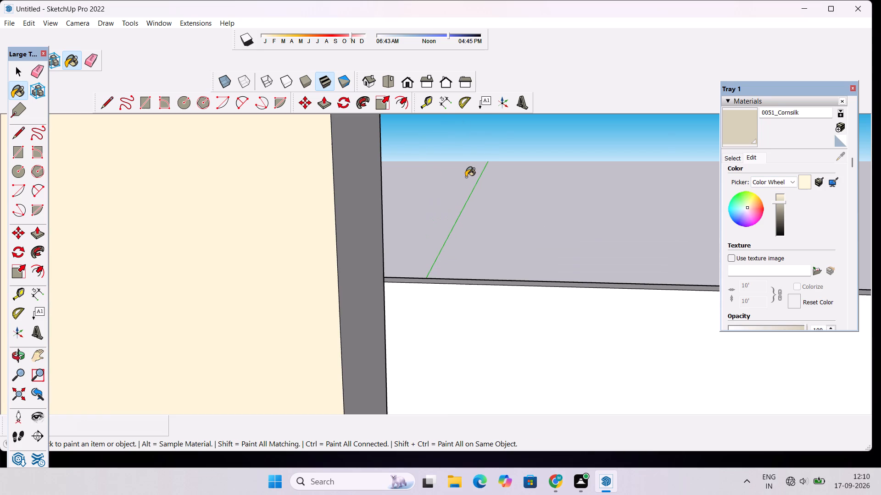
left_click(360, 192)
Paint the upper window's center mullion and its bottom and side inner faces with 0043_SaddleBrown from the Colors-Named collection.
scroll(352, 182, "down", 20)
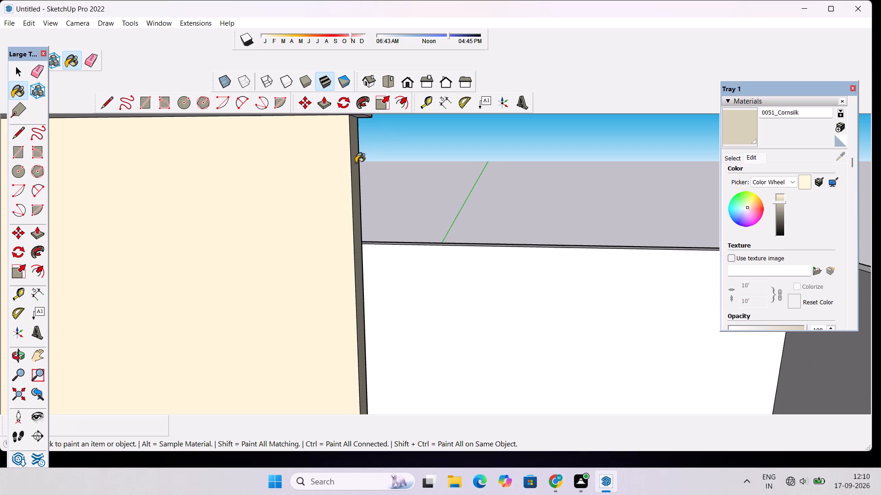
scroll(356, 163, "down", 20)
scroll(356, 163, "down", 3)
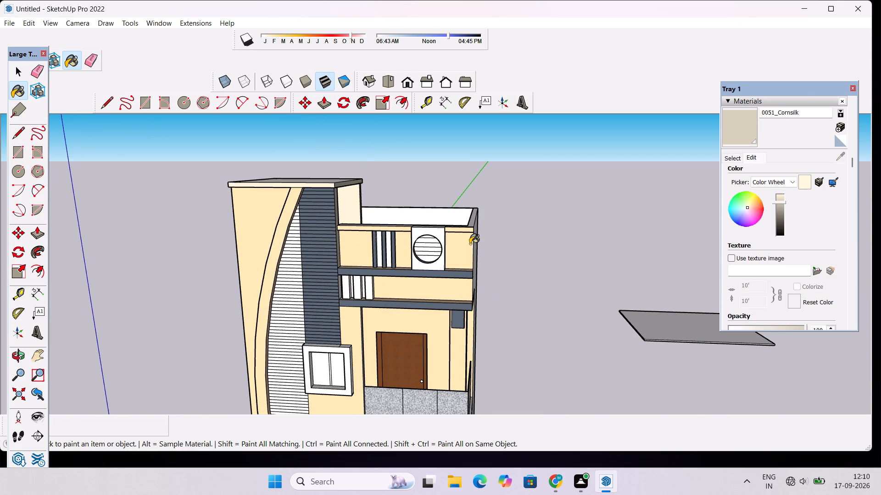
scroll(430, 265, "down", 4)
scroll(380, 344, "up", 2)
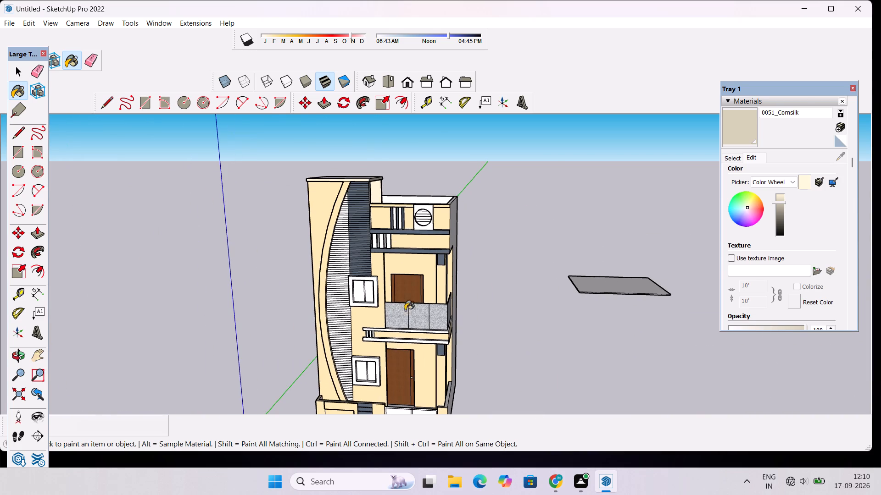
left_click(725, 158)
scroll(730, 217, "down", 5)
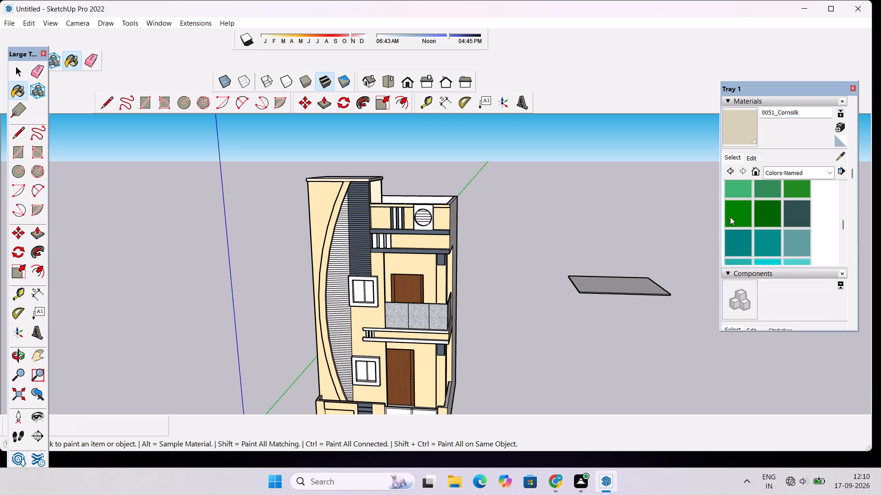
scroll(730, 217, "down", 10)
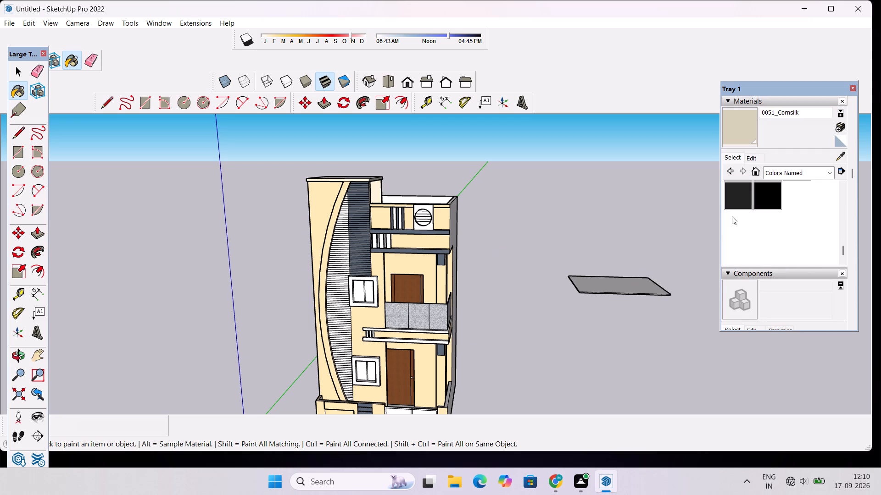
scroll(732, 216, "down", 2)
scroll(732, 216, "up", 10)
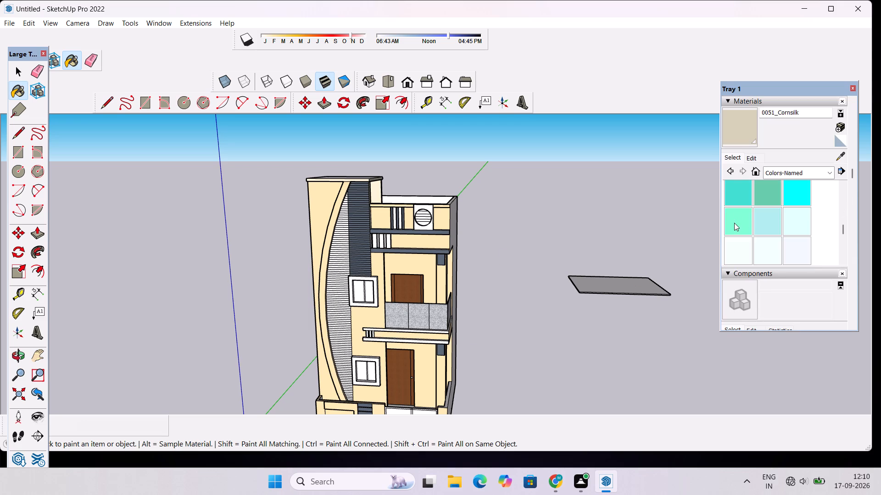
scroll(734, 223, "up", 4)
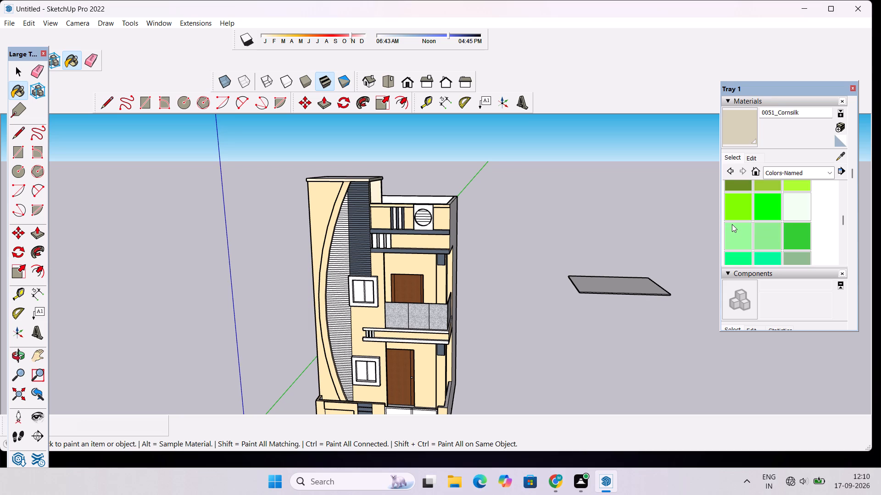
scroll(732, 224, "up", 1)
scroll(732, 224, "down", 1)
scroll(734, 222, "up", 3)
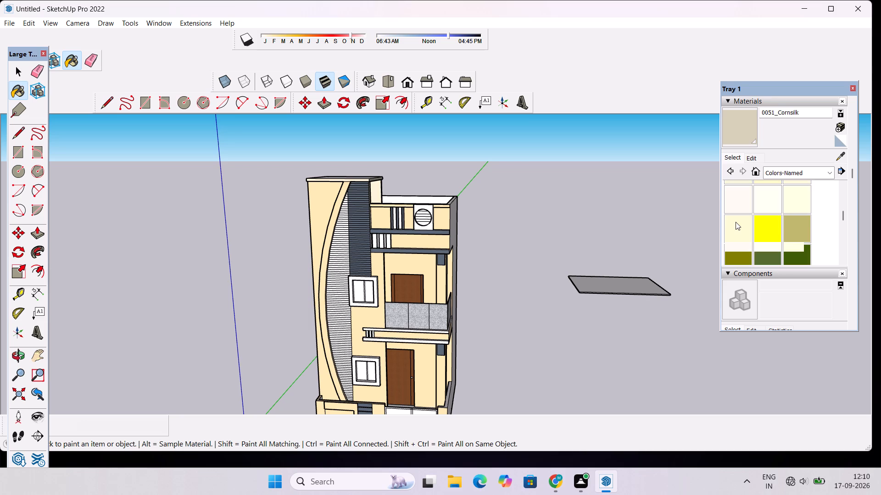
scroll(736, 222, "up", 3)
scroll(736, 222, "down", 2)
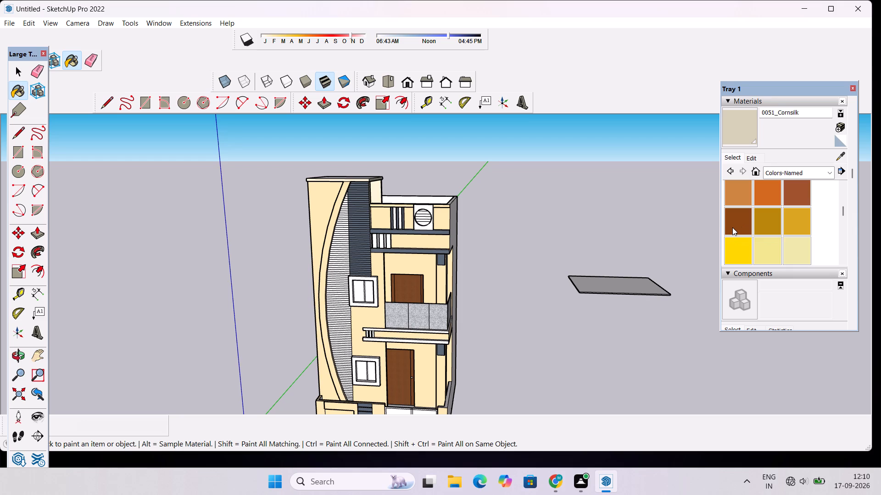
left_click(732, 227)
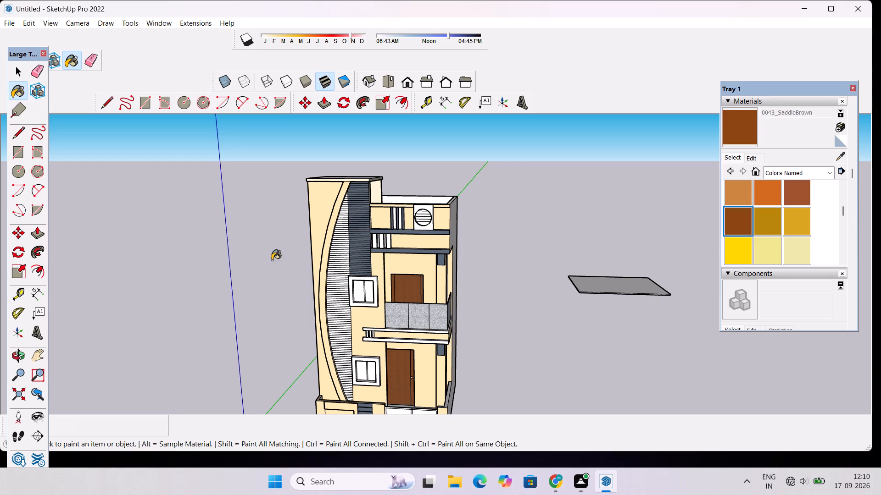
scroll(380, 317, "up", 2)
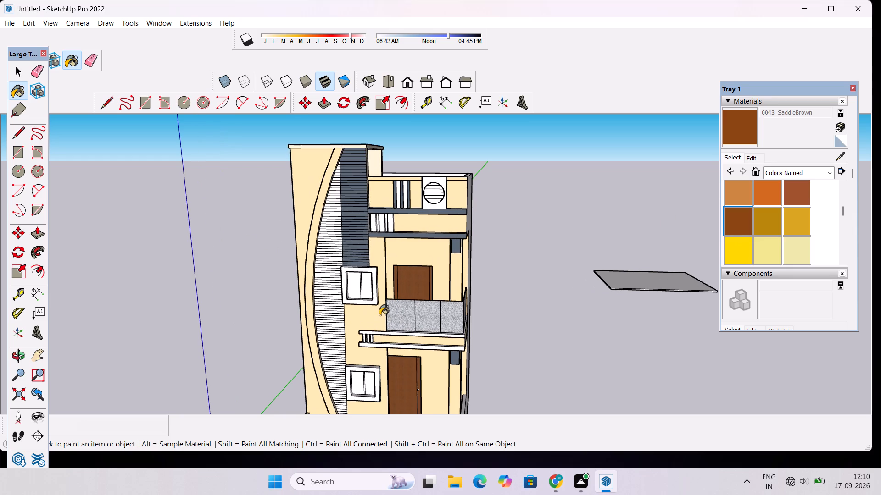
scroll(373, 315, "up", 4)
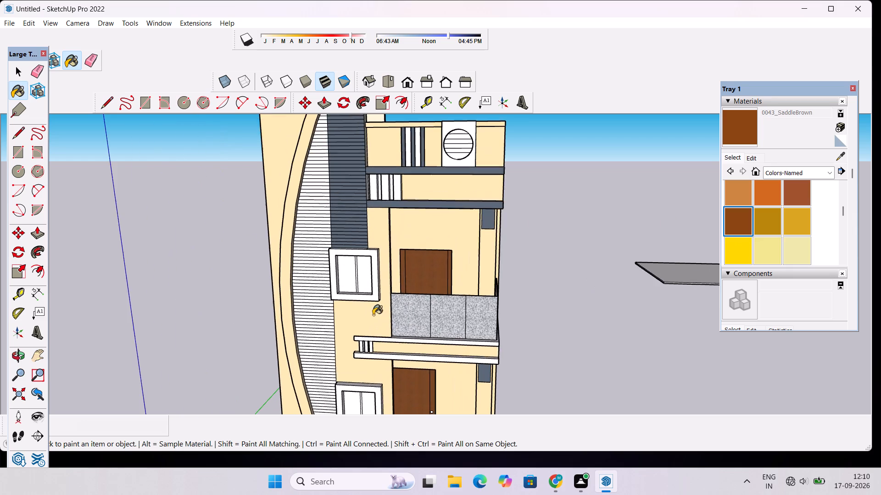
scroll(344, 309, "up", 14)
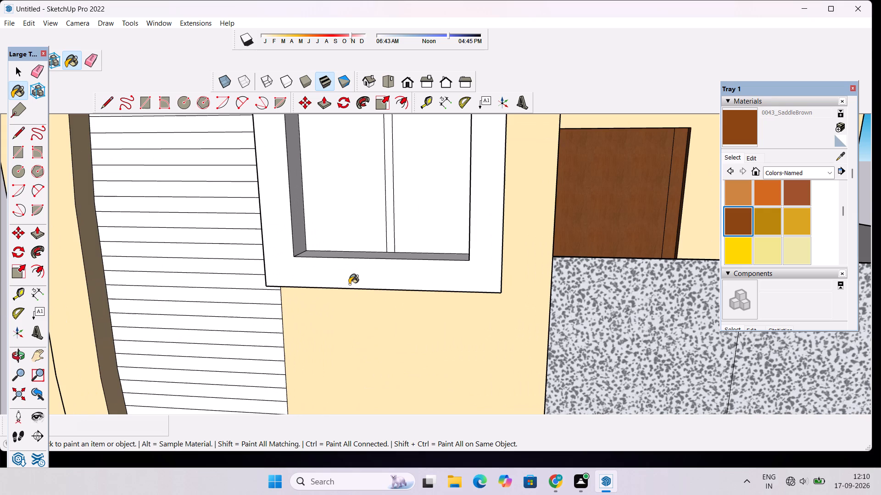
scroll(349, 284, "up", 7)
left_click(399, 219)
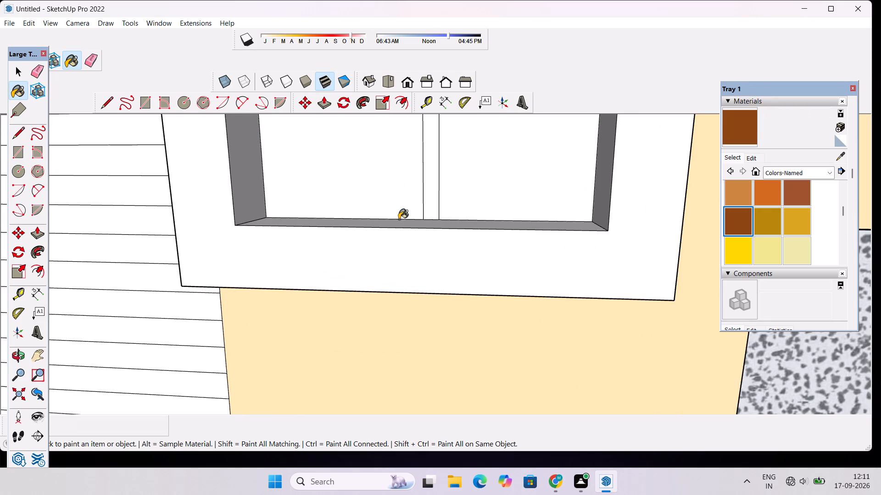
left_click(403, 220)
left_click(429, 198)
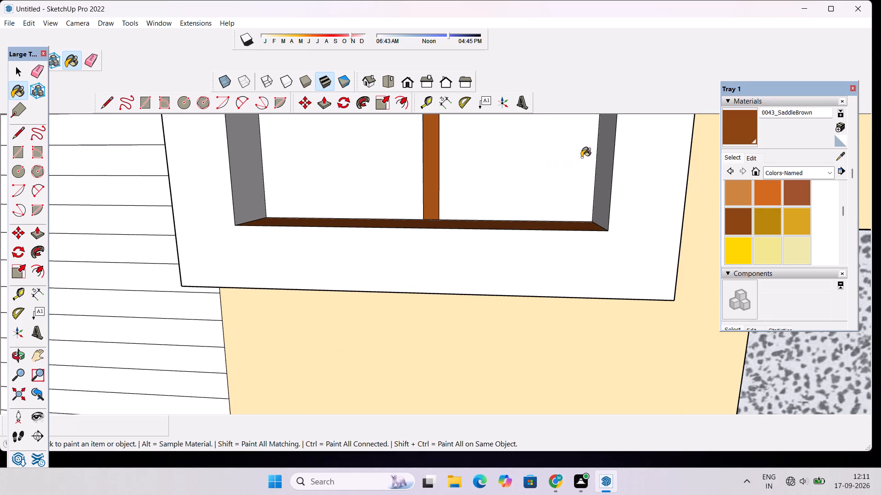
left_click(605, 164)
left_click(242, 205)
Paint the top inner face of the upper window's opening with 0043_SaddleBrown.
scroll(379, 291, "down", 4)
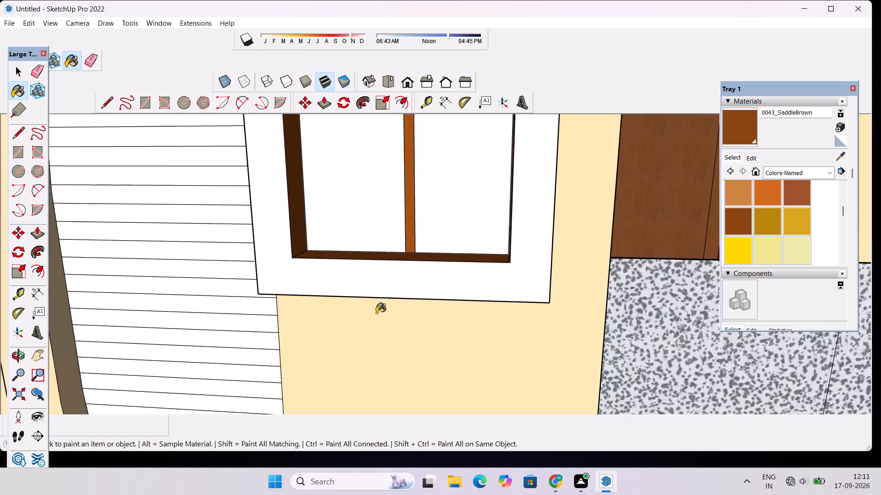
scroll(376, 313, "down", 12)
scroll(380, 236, "up", 5)
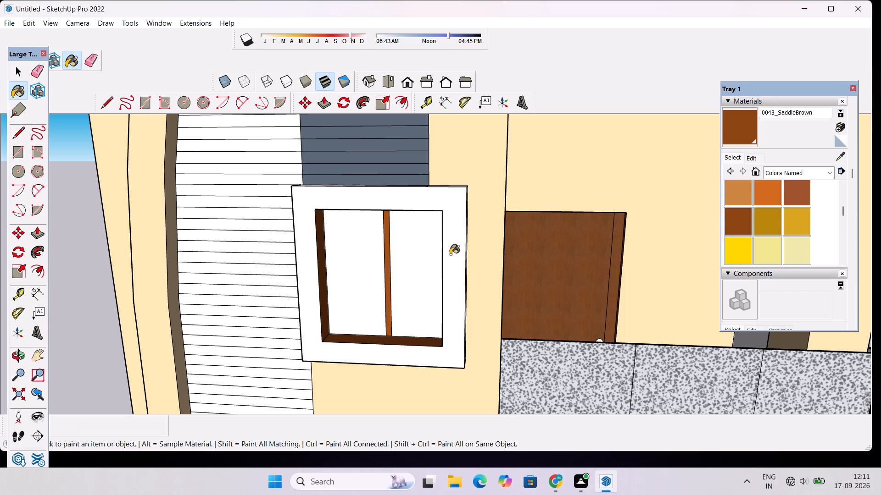
key("o")
left_click_drag(441, 304, 445, 147)
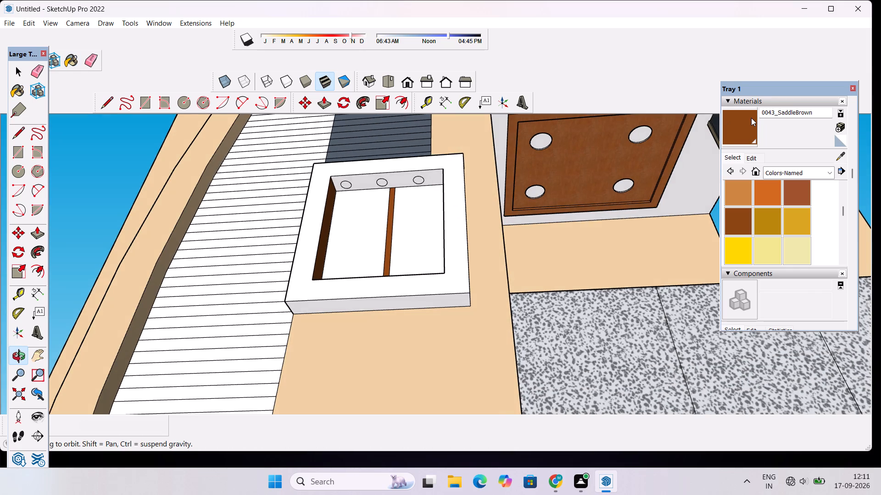
left_click(751, 118)
left_click(396, 181)
scroll(416, 192, "up", 4)
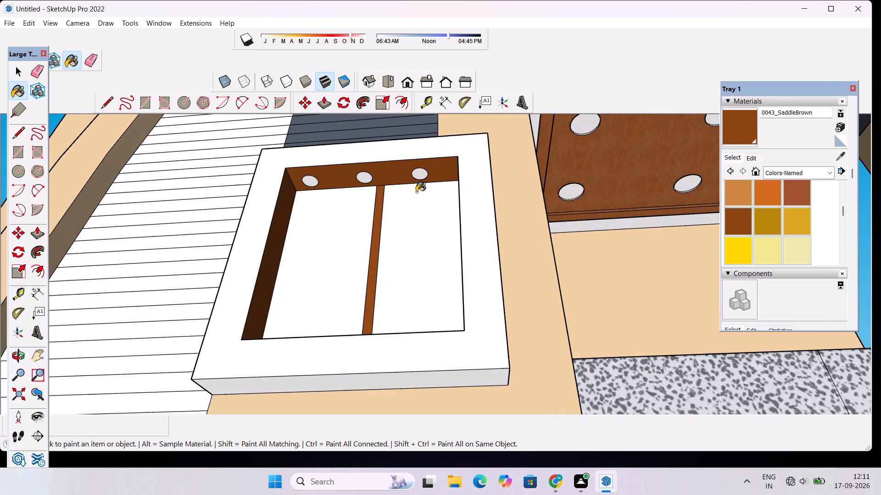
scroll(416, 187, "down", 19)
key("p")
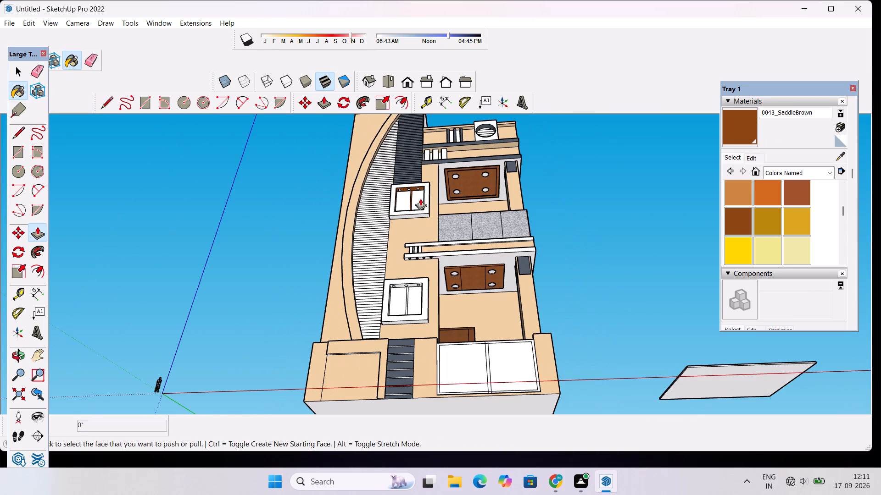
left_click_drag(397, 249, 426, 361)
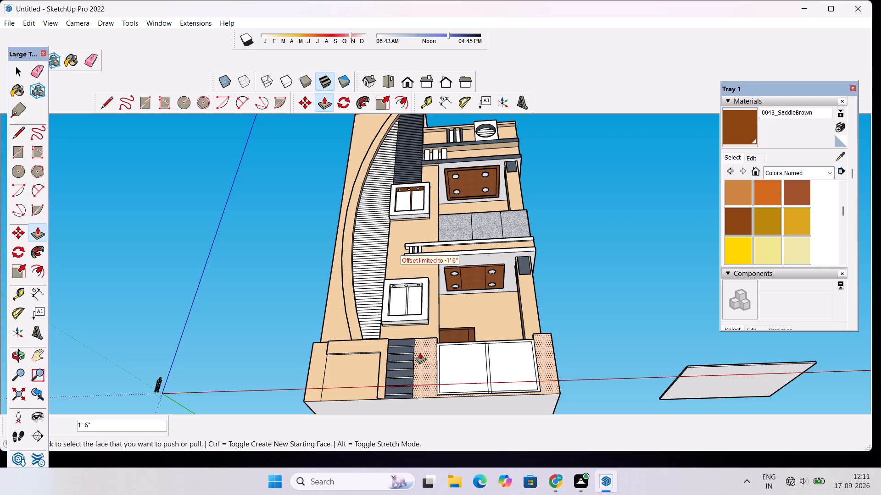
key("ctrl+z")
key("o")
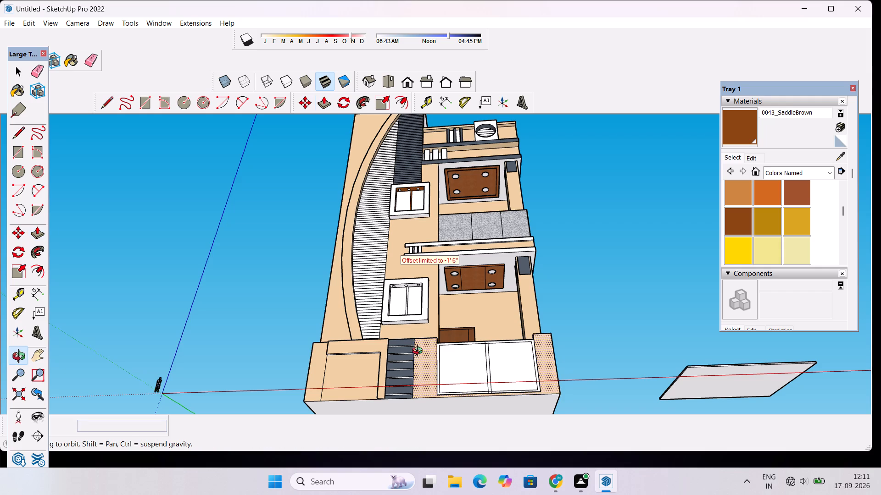
Paint the lower window's side and bottom inner faces and its center mullion with 0043_SaddleBrown.
left_click_drag(413, 347, 418, 381)
scroll(401, 331, "up", 3)
left_click_drag(399, 326, 414, 420)
scroll(426, 365, "down", 4)
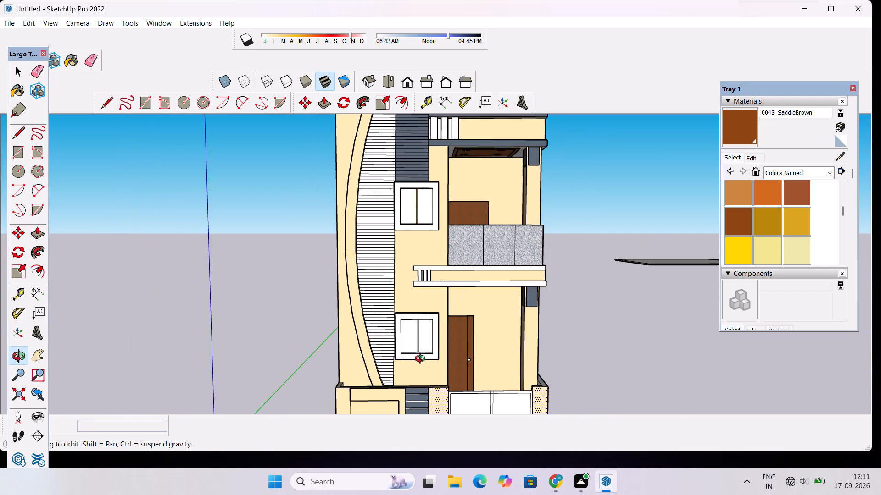
scroll(422, 360, "up", 10)
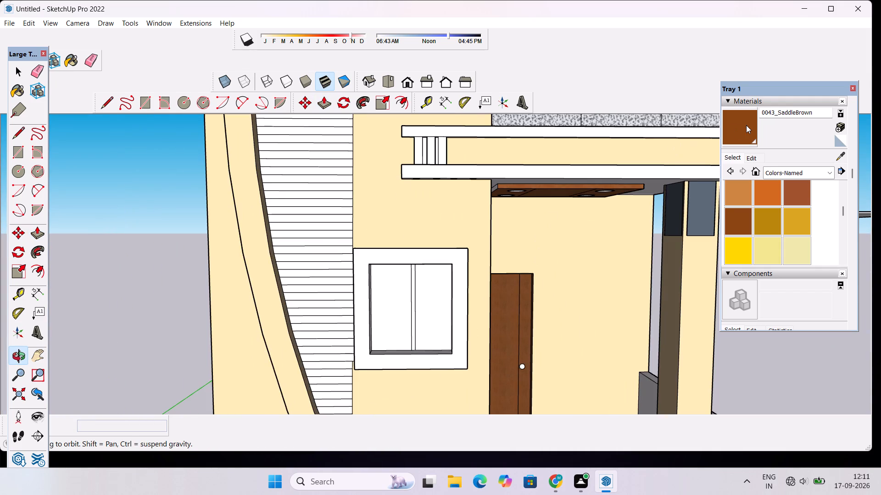
left_click(747, 125)
scroll(436, 354, "up", 13)
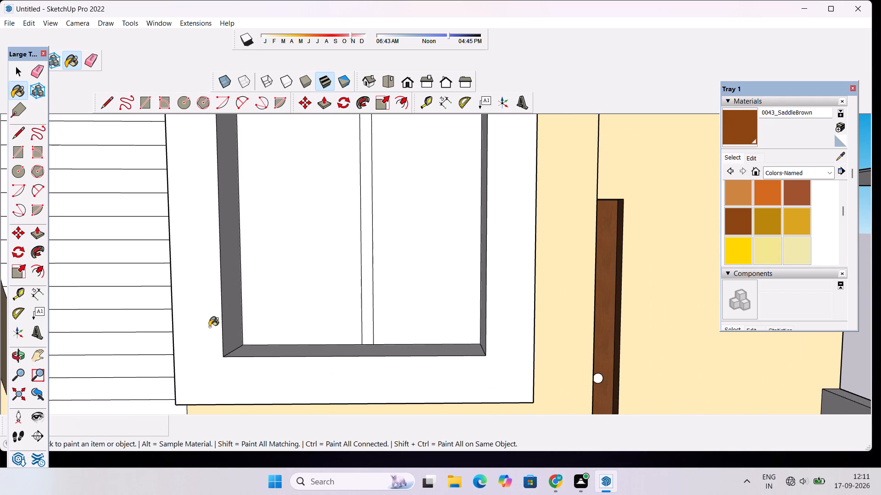
left_click(190, 324)
left_click(207, 351)
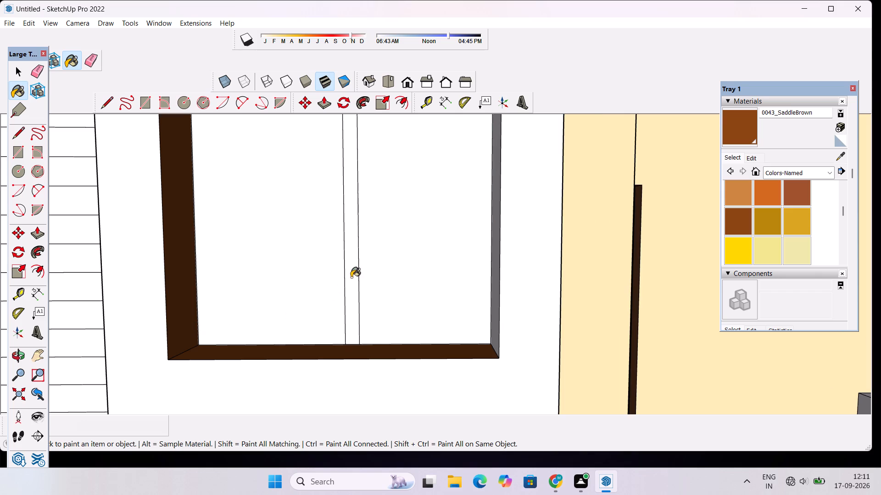
left_click(351, 277)
left_click(499, 261)
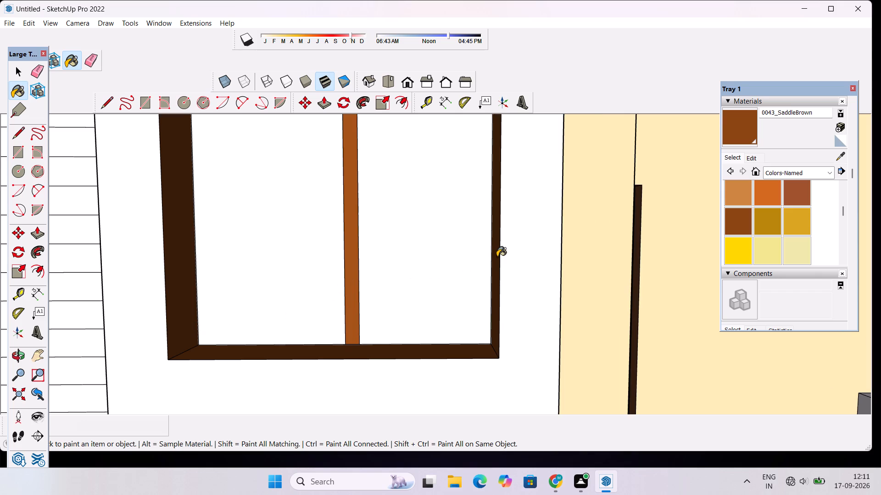
Paint the top inner face of the lower window's opening, around the round lights, with 0043_SaddleBrown.
scroll(475, 303, "down", 2)
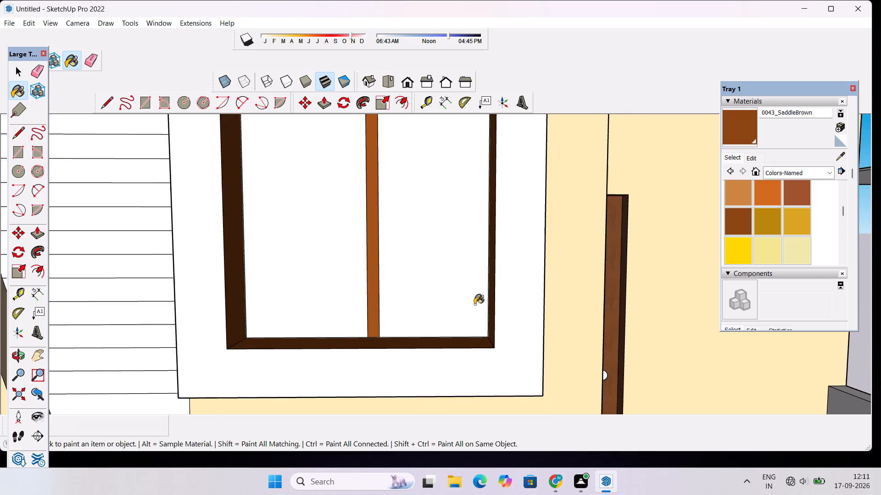
scroll(474, 304, "down", 2)
key("o")
left_click_drag(425, 358, 421, 157)
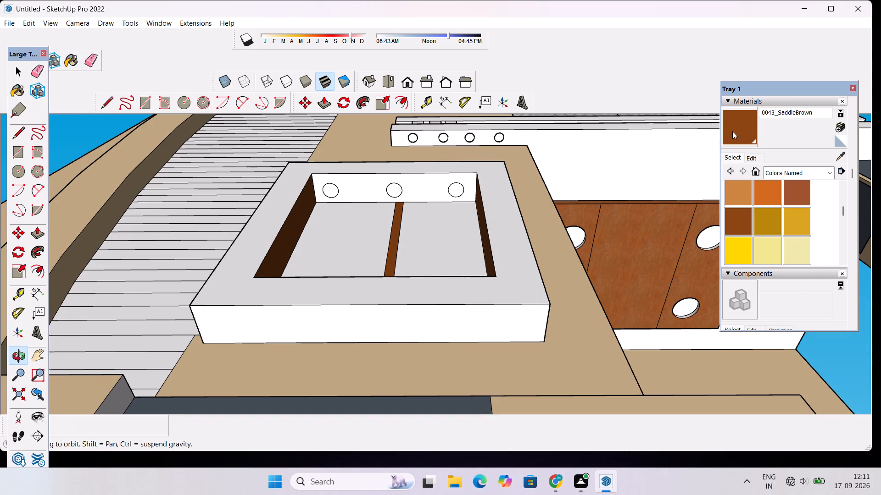
left_click(733, 131)
left_click(427, 186)
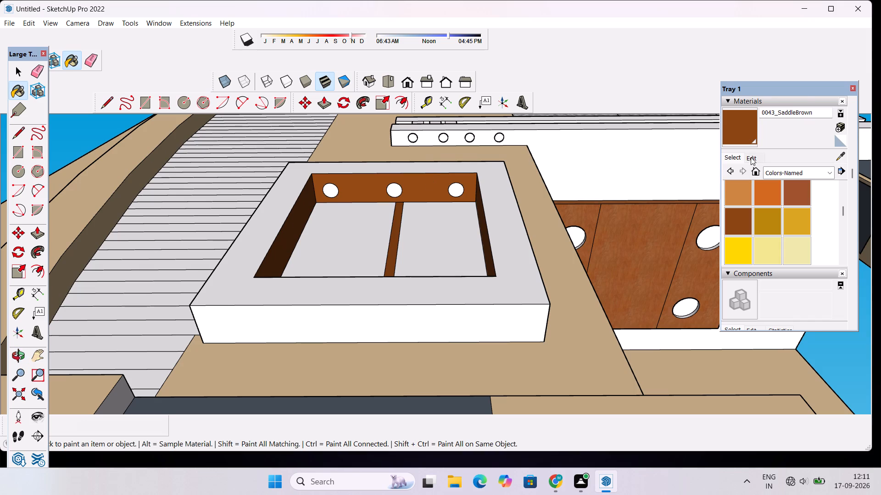
Darken the 0043_SaddleBrown color.
left_click(751, 157)
left_click(779, 215)
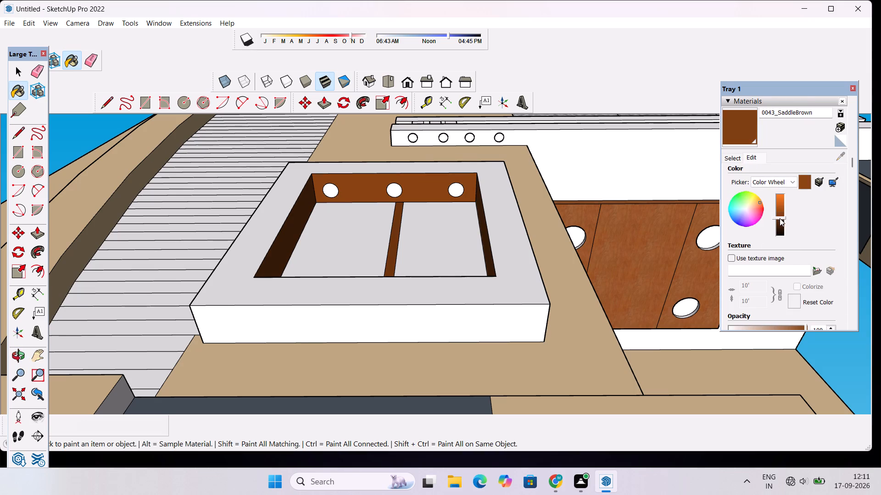
left_click(780, 218)
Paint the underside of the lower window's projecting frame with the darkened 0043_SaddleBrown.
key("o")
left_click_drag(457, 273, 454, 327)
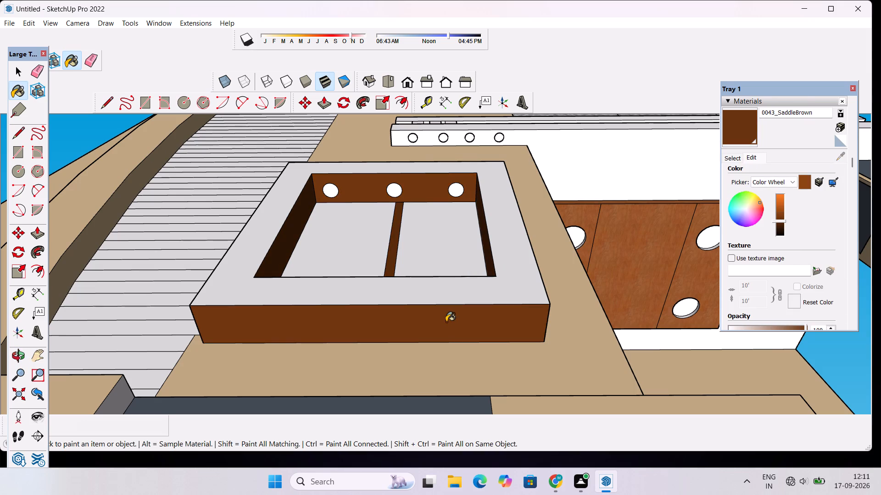
Examine the windows, balcony and entrance of the facade from the side and from below.
key("o")
scroll(422, 261, "down", 4)
left_click_drag(422, 253, 429, 339)
scroll(428, 294, "down", 3)
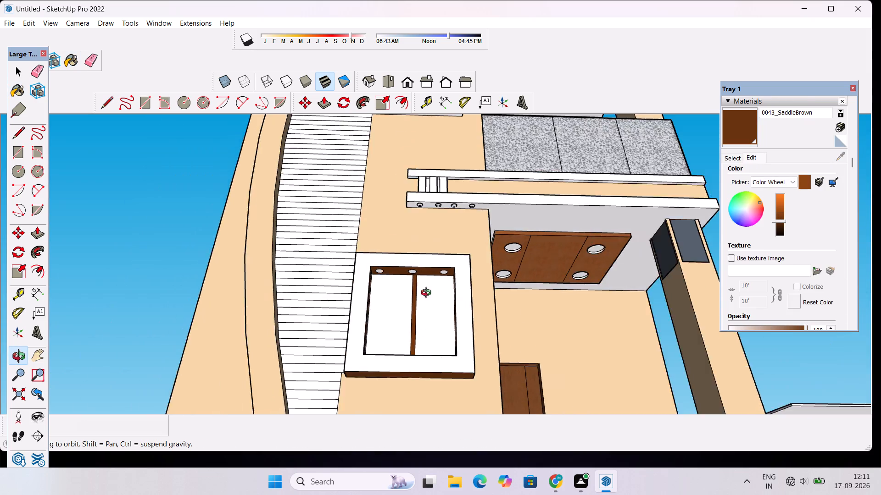
scroll(428, 294, "down", 6)
left_click_drag(385, 315, 169, 373)
left_click_drag(438, 304, 495, 276)
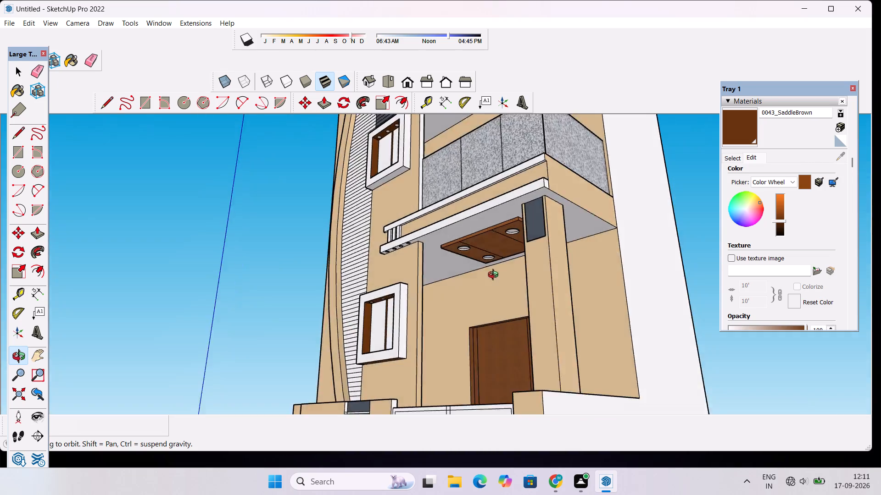
left_click_drag(495, 276, 564, 187)
left_click_drag(326, 347, 409, 242)
left_click_drag(409, 242, 416, 294)
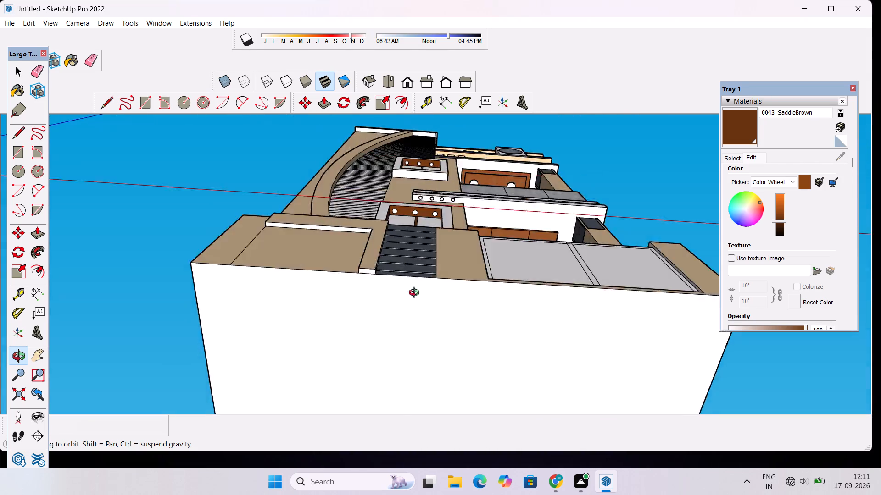
Paint the underside of the lower window's projecting frame with 0066_Honeydew from the Colors-Named collection.
left_click_drag(416, 294, 417, 356)
scroll(409, 297, "up", 9)
left_click_drag(419, 270, 409, 302)
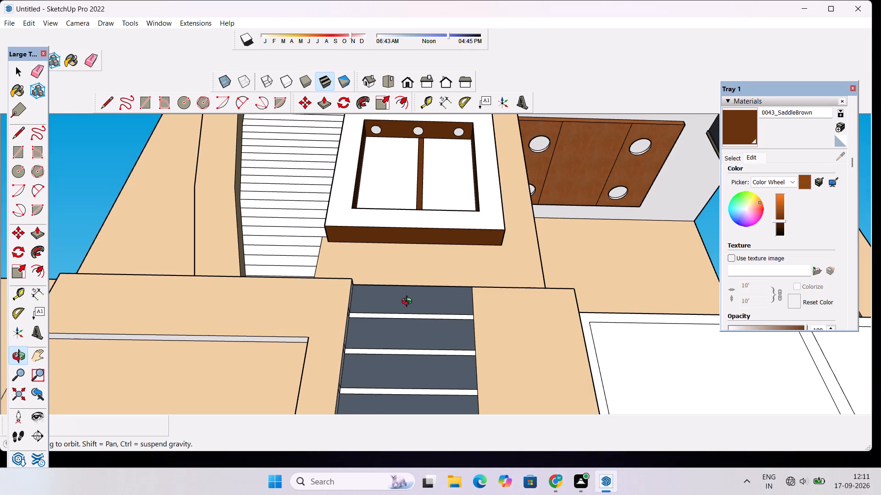
left_click(735, 161)
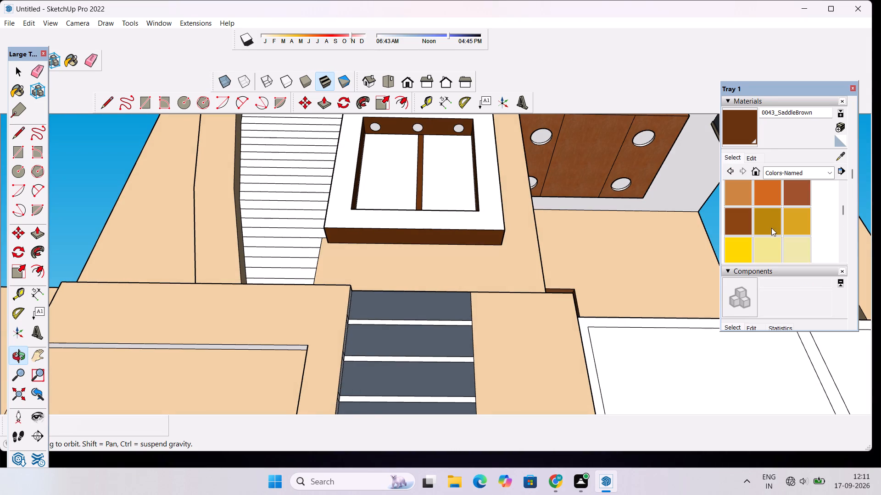
scroll(753, 216, "down", 4)
left_click_drag(791, 199, 785, 208)
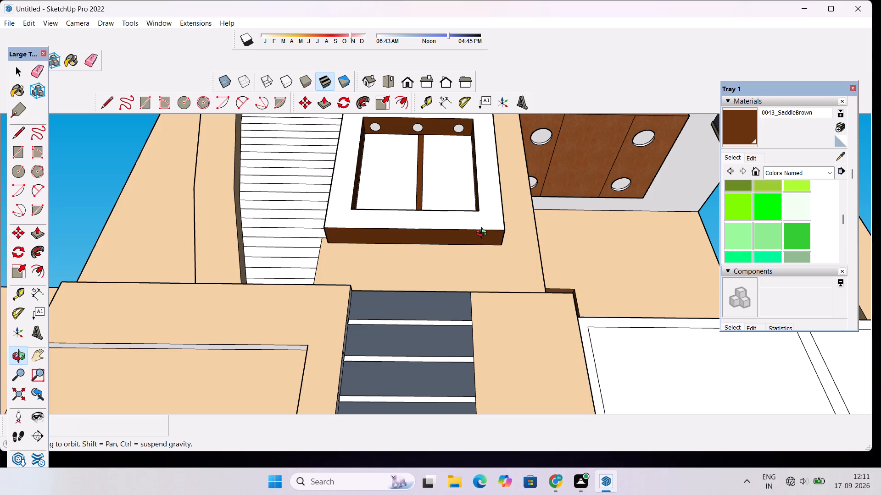
left_click(787, 209)
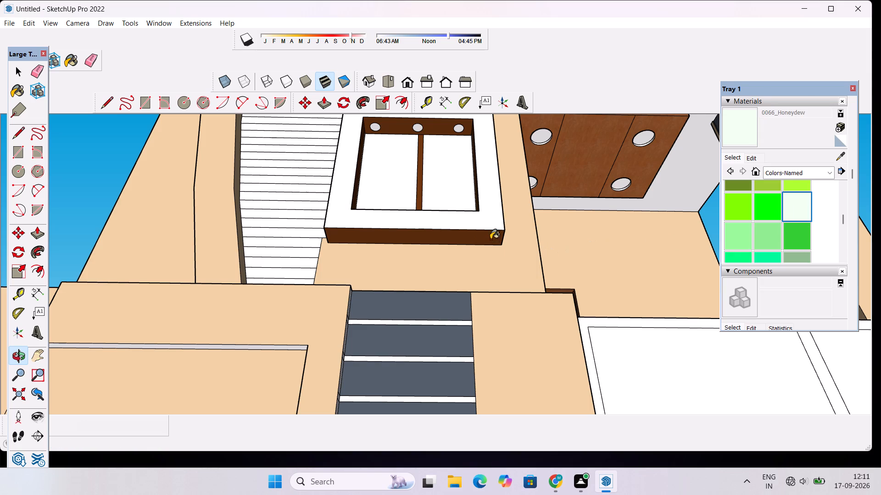
left_click(491, 238)
scroll(356, 324, "down", 20)
scroll(356, 324, "down", 3)
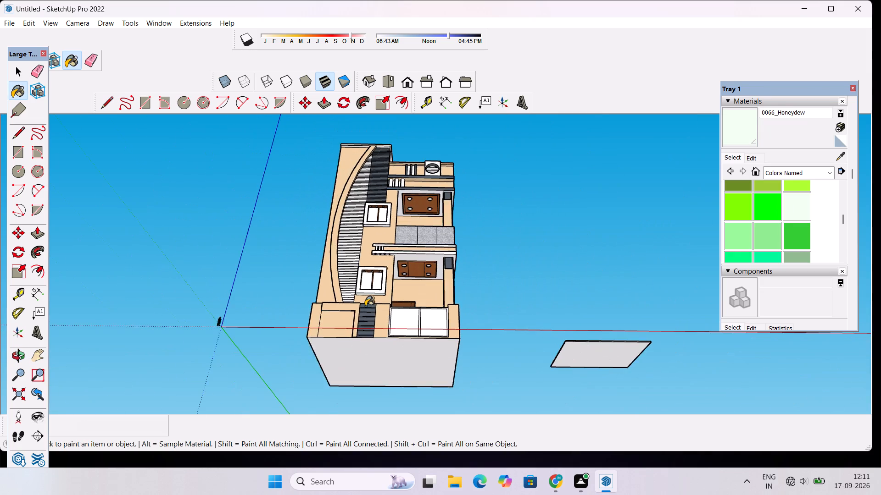
Paint the outer frame strip around the gate's right half with 0136_Charcoal from the Colors-Named collection.
key("o")
left_click_drag(379, 265, 382, 401)
scroll(380, 373, "up", 7)
left_click_drag(473, 324, 508, 487)
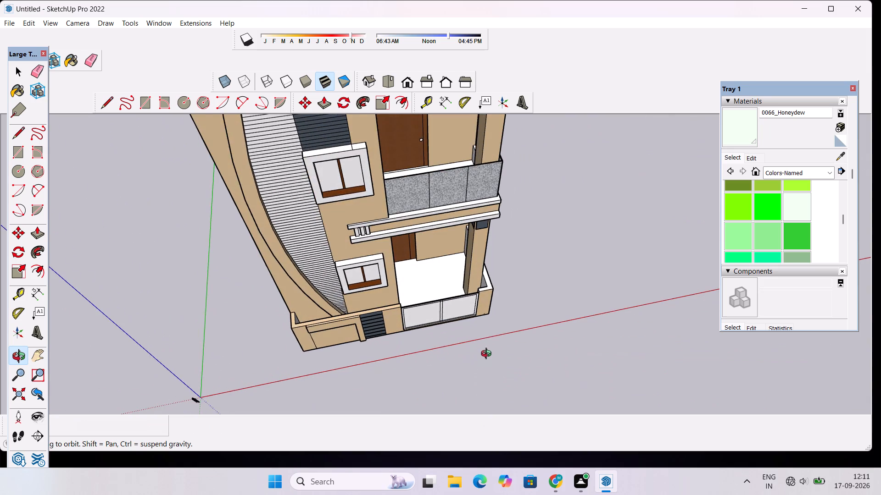
scroll(484, 331, "up", 1)
scroll(762, 281, "down", 2)
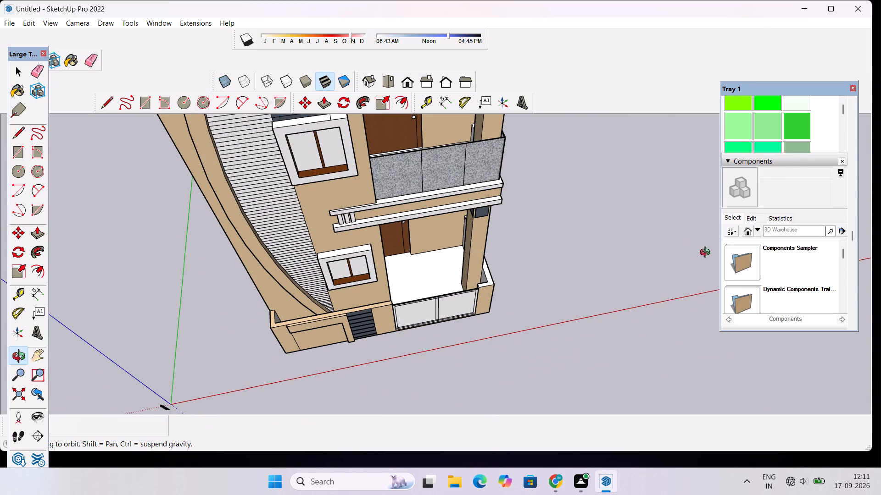
scroll(781, 239, "up", 2)
scroll(779, 238, "down", 5)
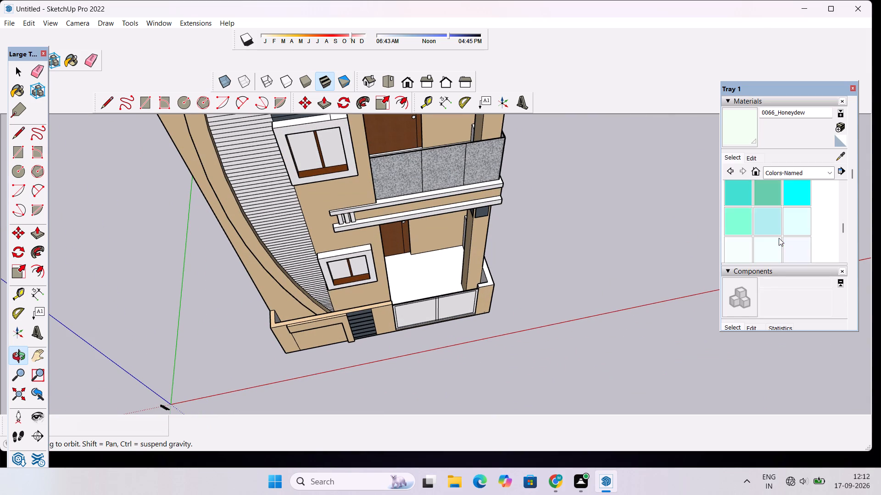
scroll(779, 238, "down", 6)
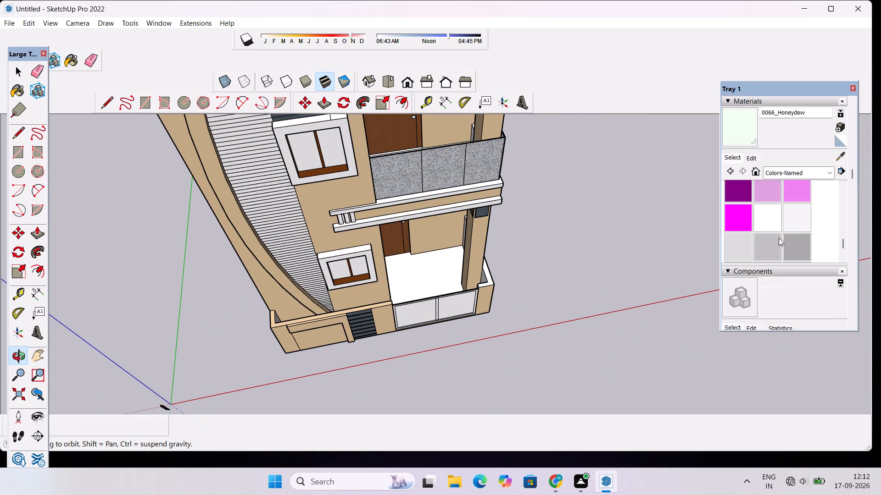
scroll(779, 238, "down", 1)
left_click(748, 249)
scroll(519, 331, "up", 5)
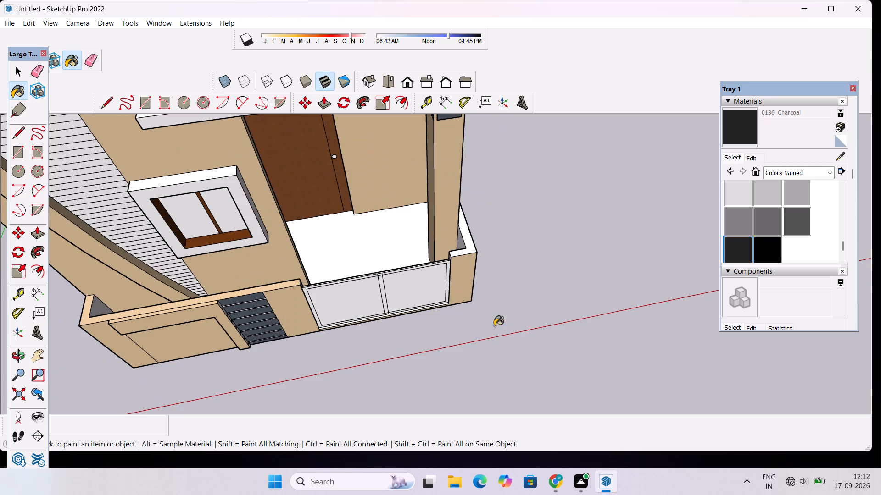
scroll(480, 319, "up", 4)
scroll(424, 315, "up", 4)
scroll(421, 261, "up", 4)
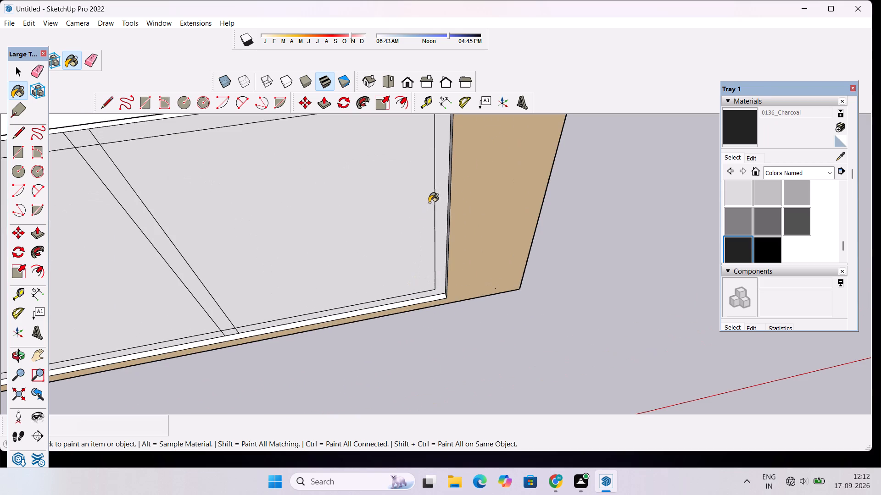
left_click(441, 188)
scroll(415, 280, "down", 5)
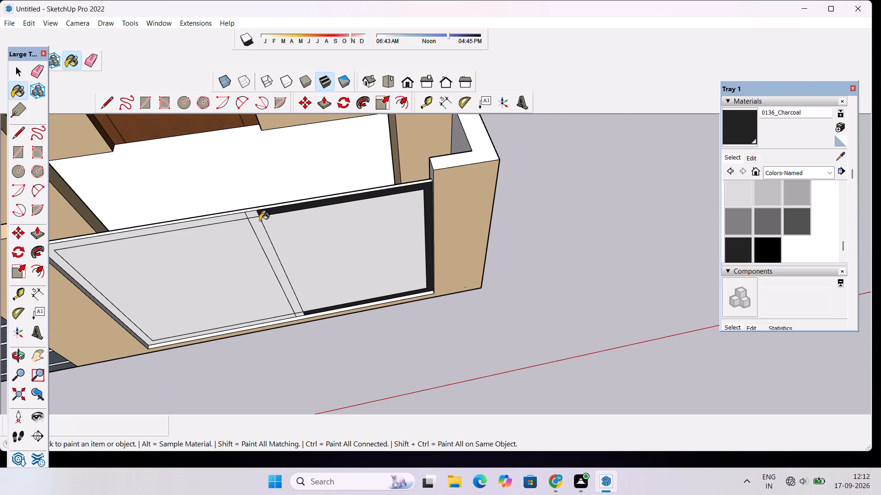
Paint the gate's left frame strip, its center bar and the small pieces at the bar's ends with 0136_Charcoal.
scroll(207, 236, "up", 6)
left_click(232, 208)
left_click(290, 200)
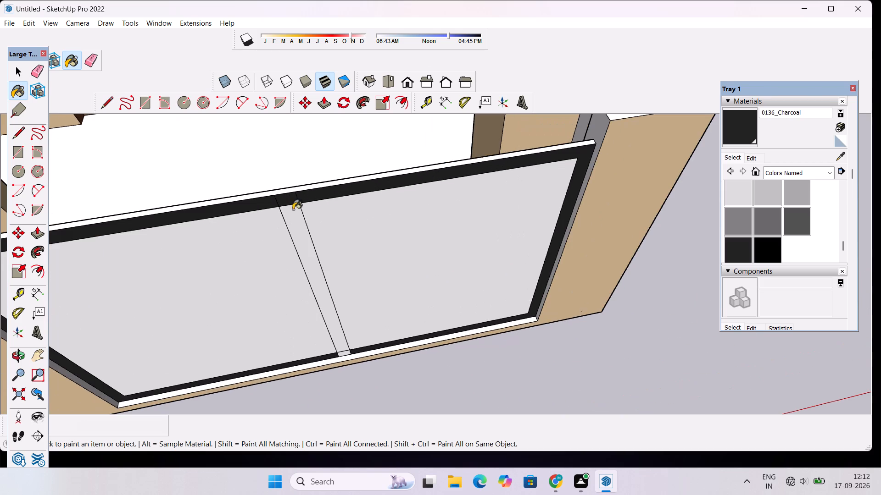
left_click(296, 218)
scroll(362, 358, "up", 7)
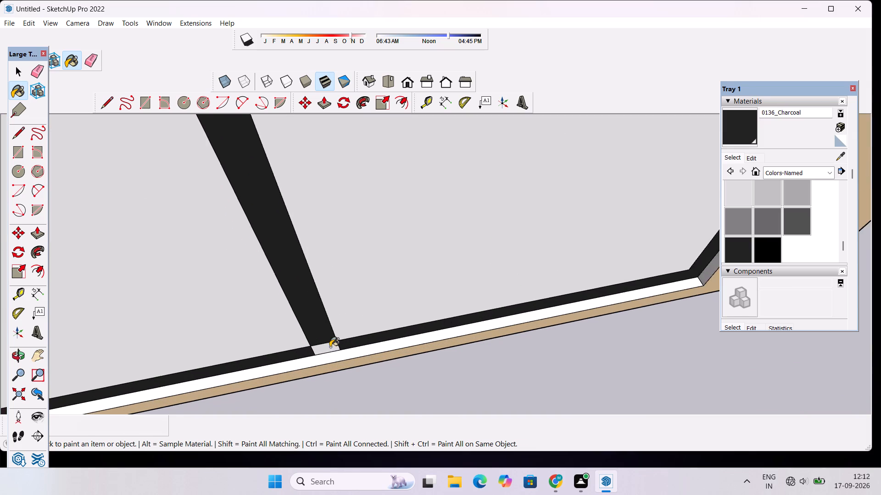
scroll(330, 347, "up", 2)
left_click(329, 347)
Paint the top edge of the gate with 0136_Charcoal.
scroll(331, 319, "down", 14)
scroll(372, 192, "up", 4)
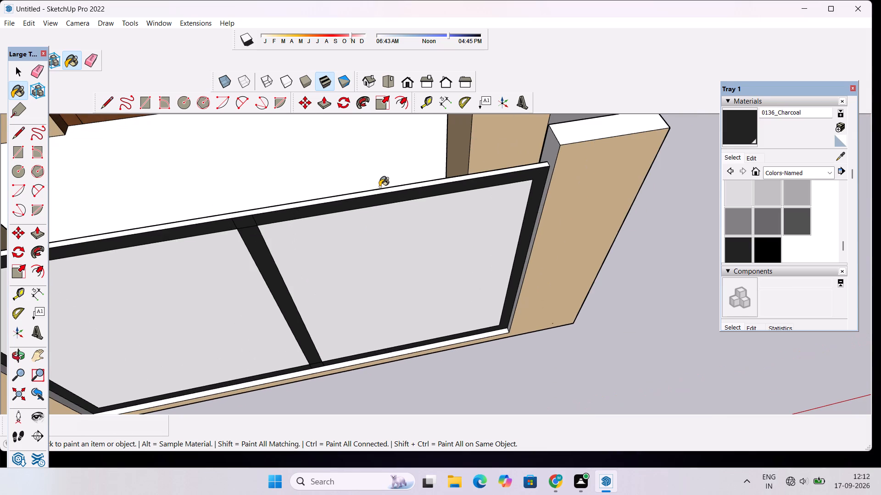
left_click(380, 190)
scroll(325, 206, "down", 8)
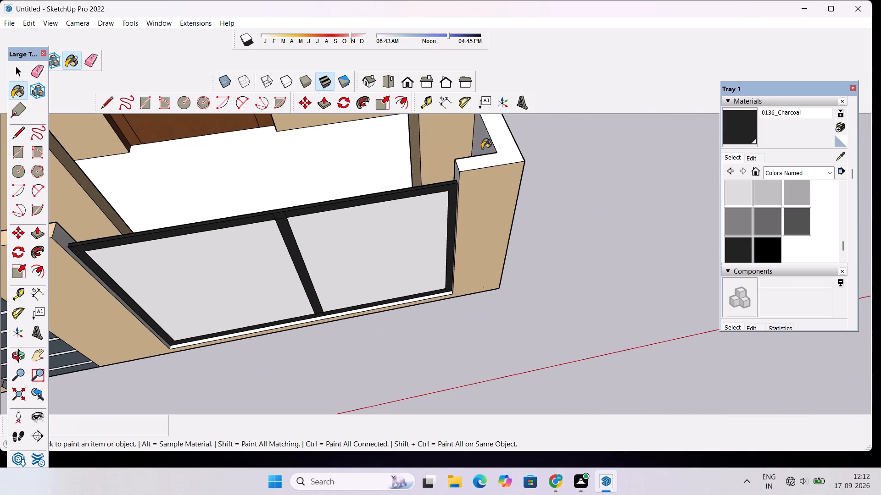
In front view, paint the compound wall sections on both sides of the gate with 0043_SaddleBrown from the Colors-Named collection.
left_click(411, 79)
scroll(412, 209, "down", 14)
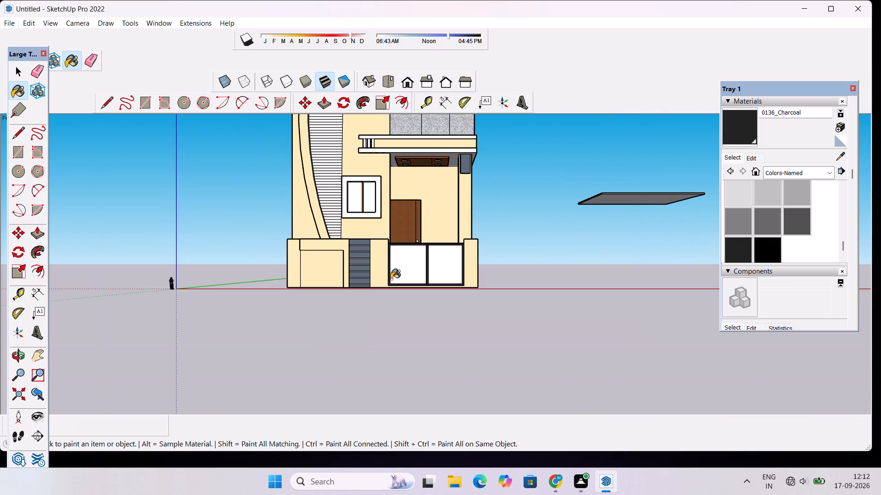
scroll(396, 278, "up", 2)
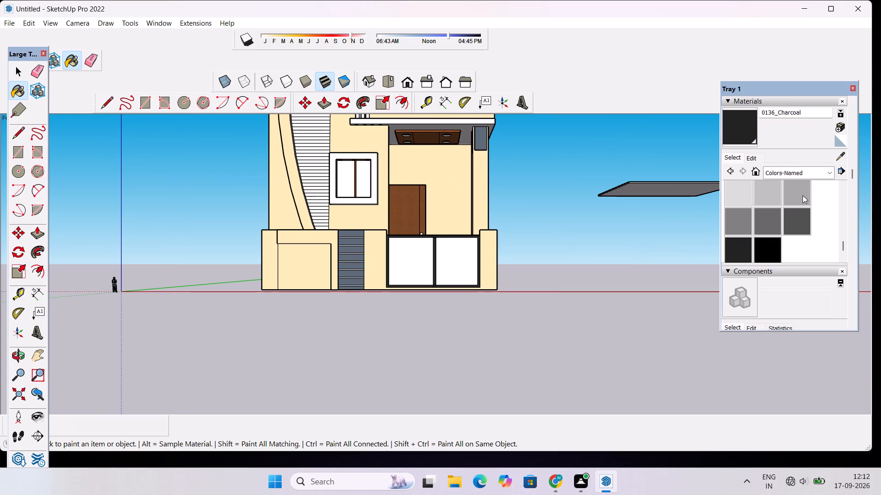
scroll(793, 213, "up", 7)
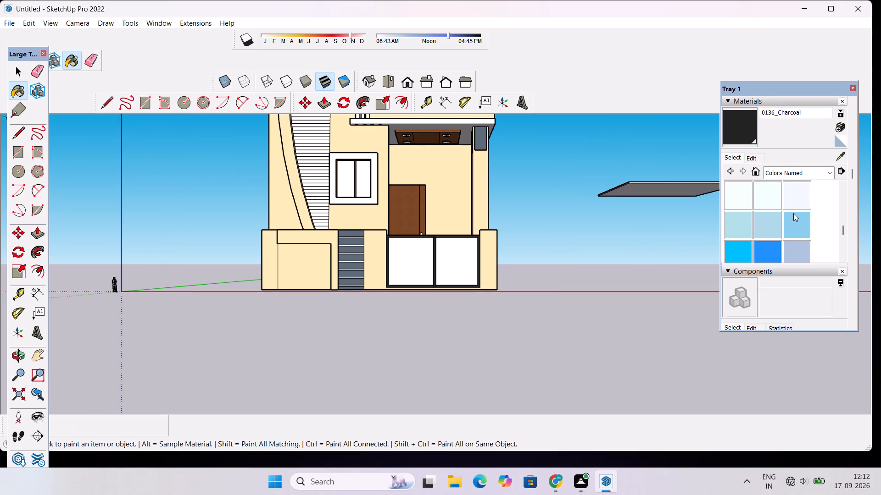
scroll(793, 213, "up", 4)
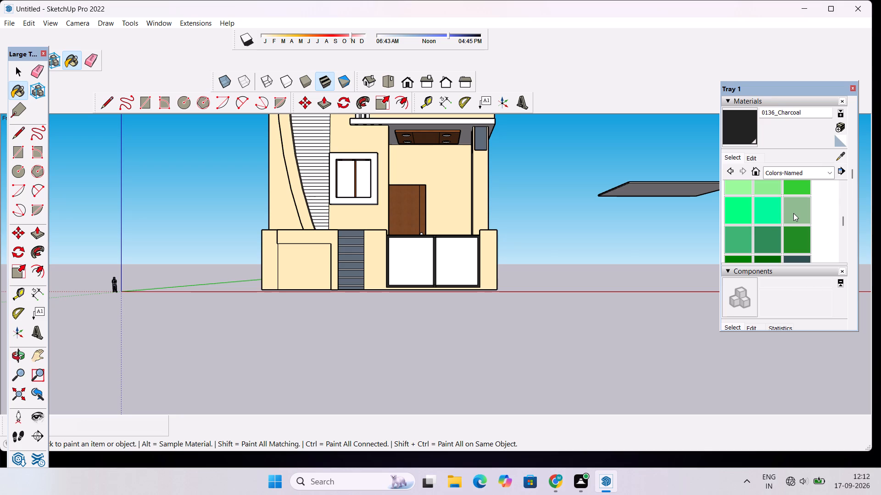
scroll(793, 213, "up", 5)
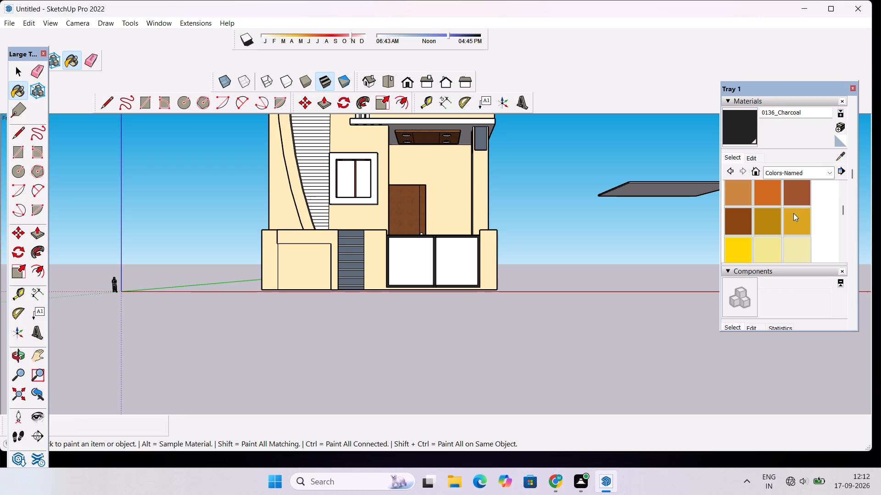
left_click(738, 216)
left_click(481, 258)
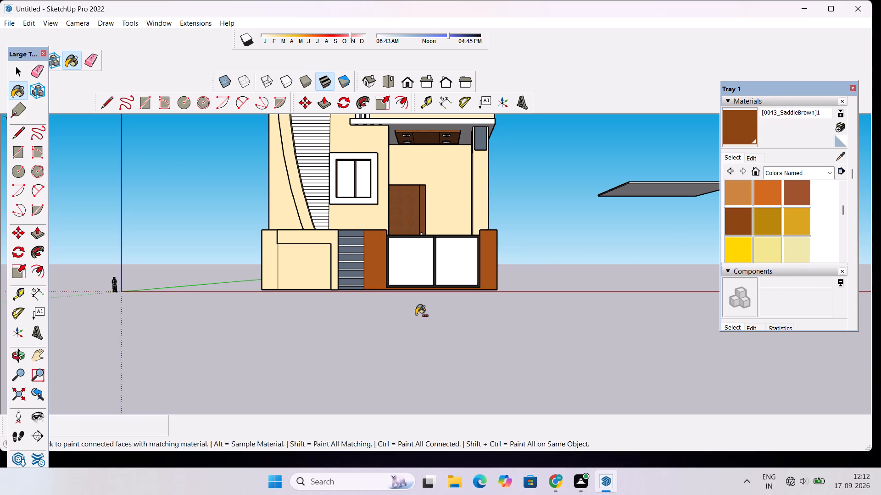
Undo the saddle brown paint on the compound wall sections beside the gate.
key("ctrl+z")
Paint both gate panels with Cladding Siding Tan from the Brick, Cladding and Siding collection.
scroll(764, 209, "up", 2)
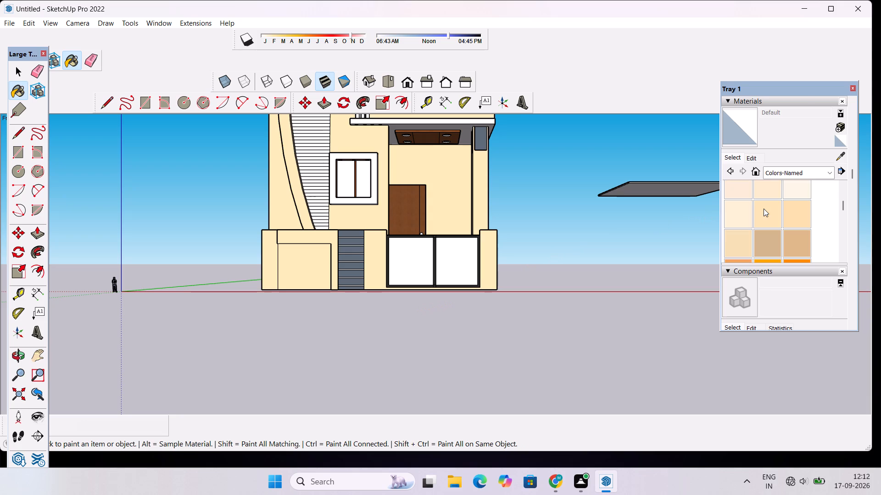
left_click(825, 172)
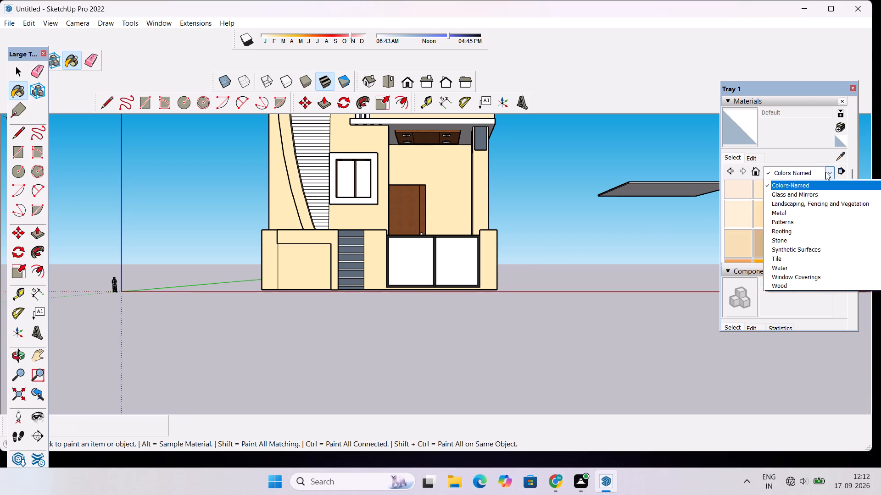
left_click(813, 194)
scroll(793, 213, "down", 1)
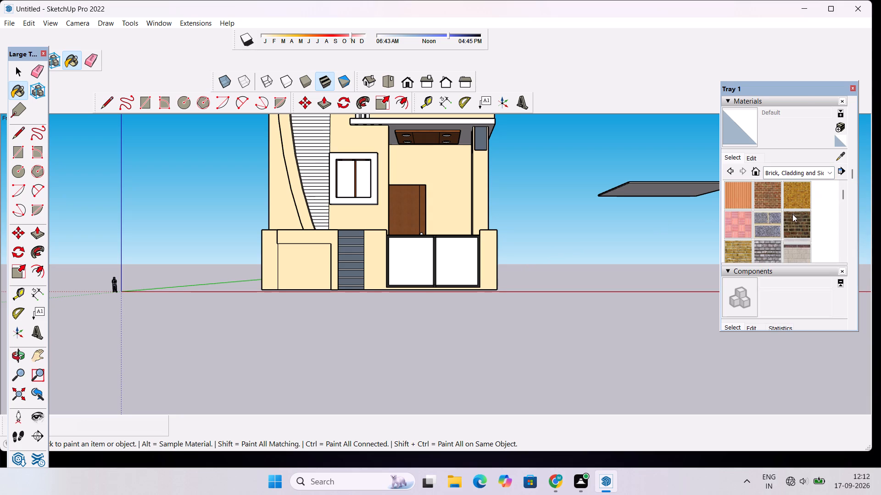
left_click(728, 230)
left_click(451, 265)
left_click(396, 260)
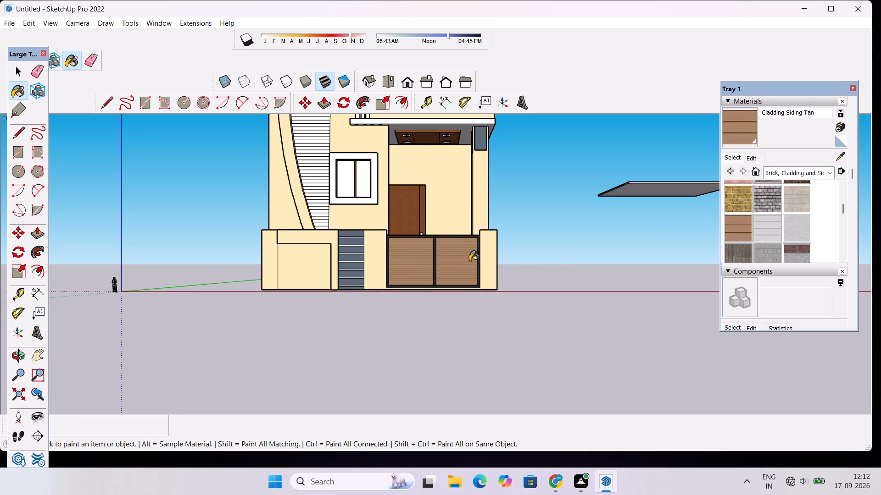
Paint the ground-floor porch floor and the balcony floor above it with Stone Vein Gray from the Stone collection.
scroll(471, 261, "down", 8)
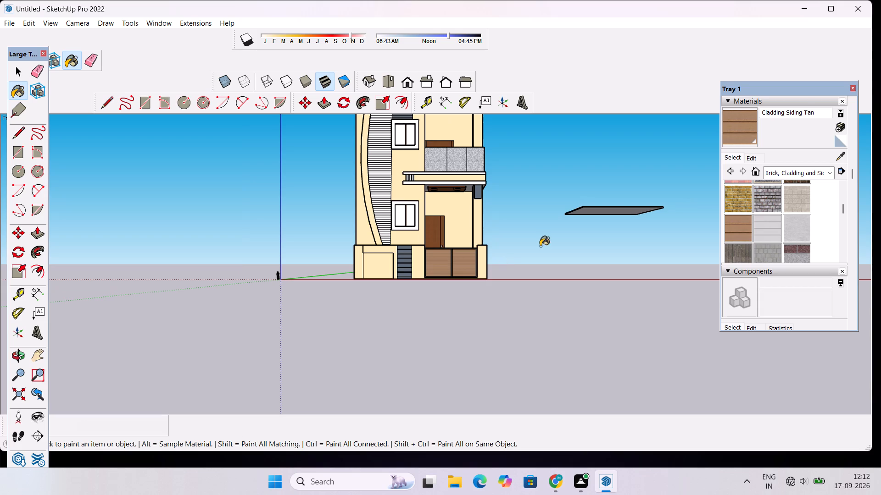
key("p")
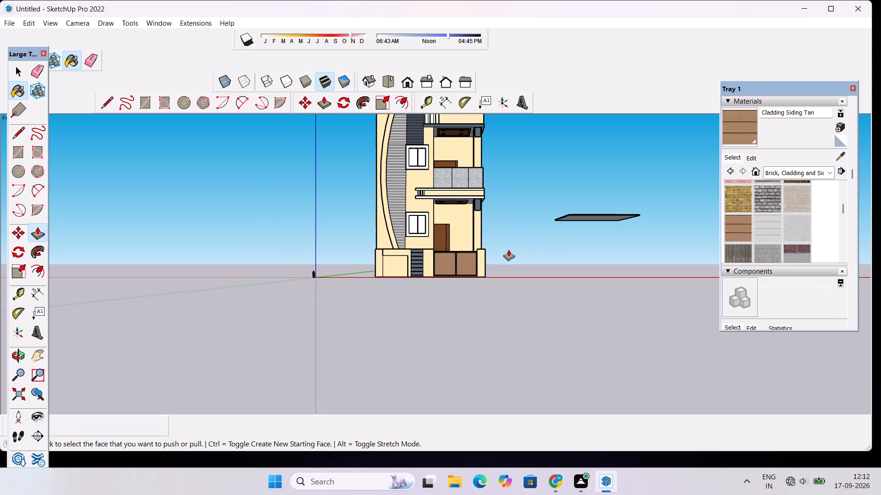
key("o")
left_click_drag(443, 251, 450, 363)
scroll(494, 193, "up", 3)
scroll(480, 243, "up", 4)
scroll(459, 235, "down", 3)
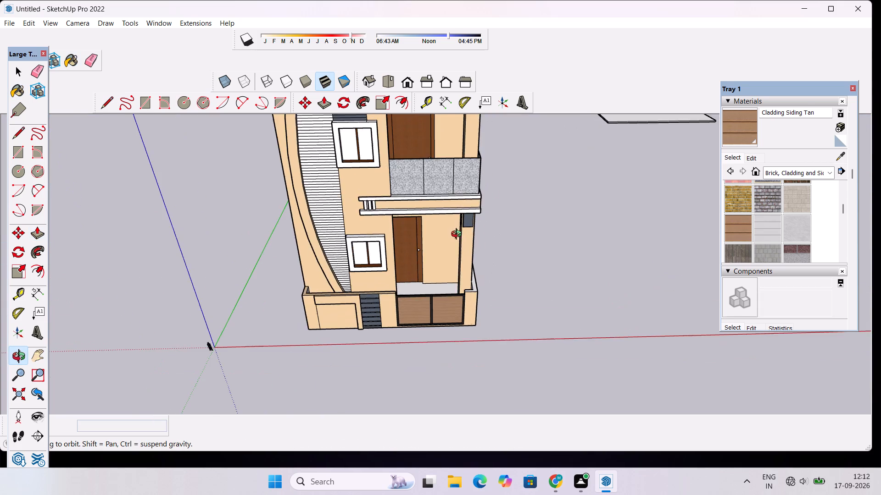
scroll(458, 235, "down", 1)
left_click_drag(464, 236, 465, 292, "shift")
scroll(464, 283, "down", 4)
left_click_drag(482, 327, 478, 386)
scroll(472, 327, "up", 3)
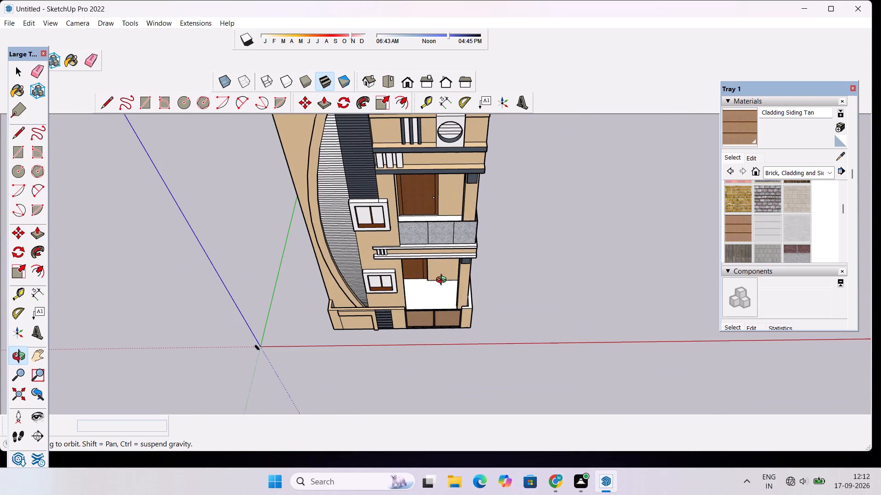
left_click_drag(443, 275, 451, 320, "shift")
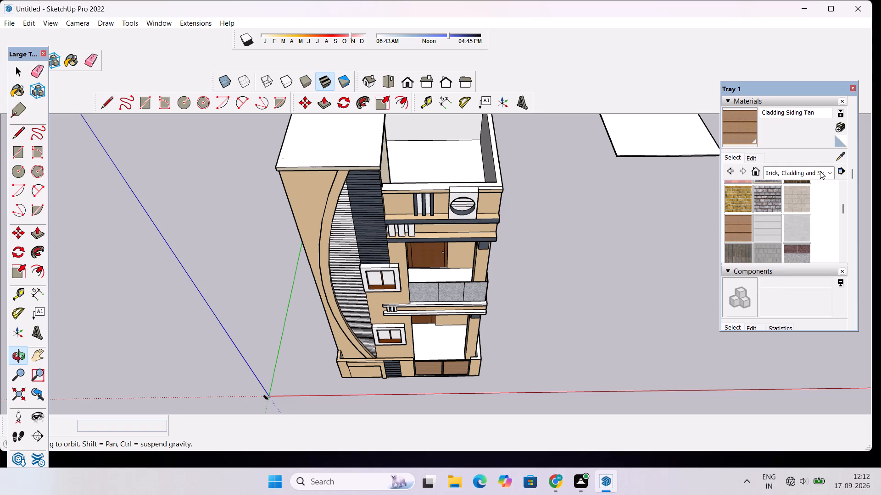
left_click(820, 171)
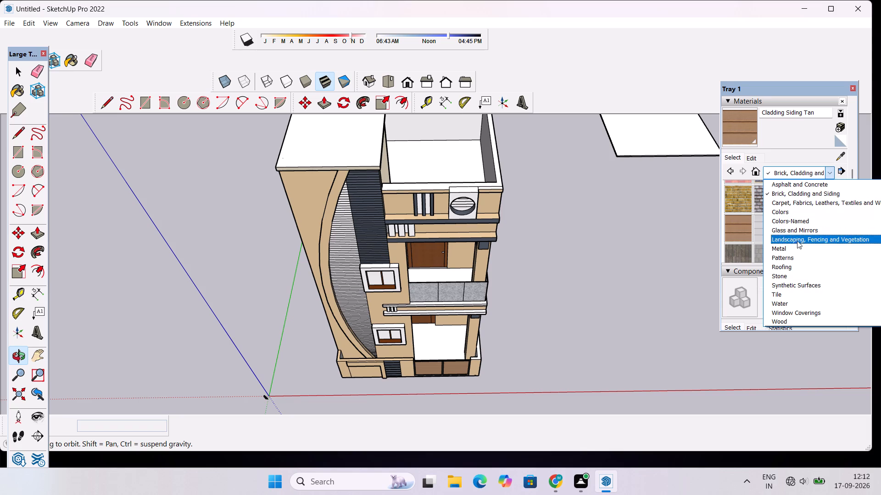
left_click(786, 279)
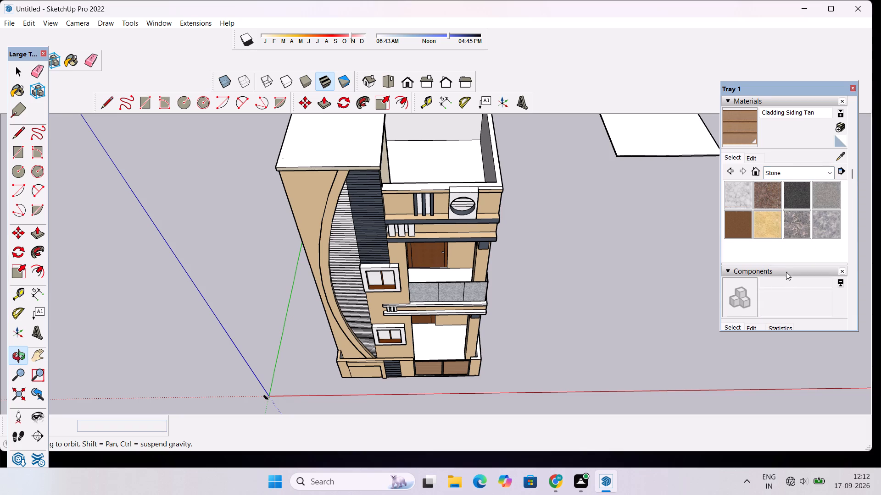
left_click(818, 221)
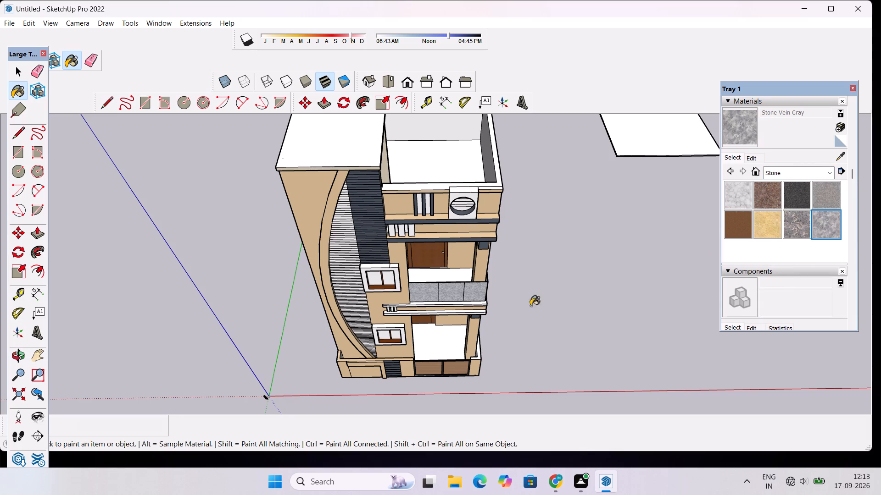
left_click(454, 341)
left_click(450, 275)
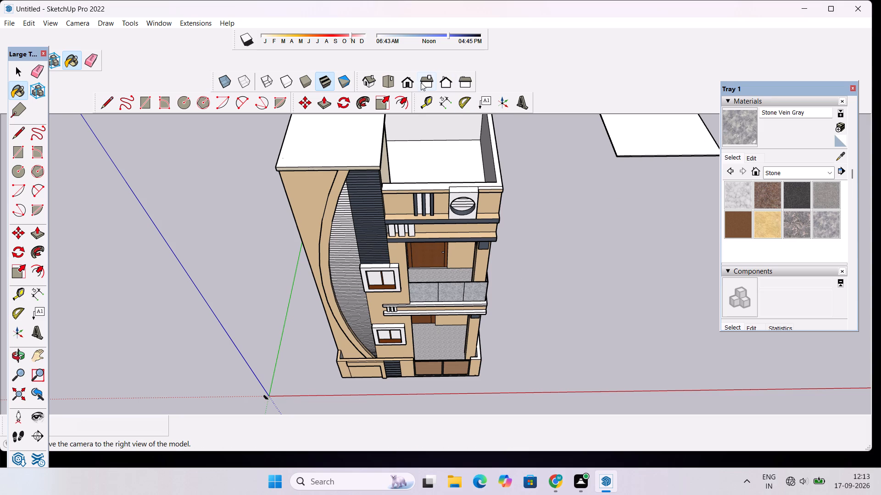
In front view, paint the front faces of the two horizontal bands below the balcony railing with 0111_SlateGray from the Colors-Named collection.
left_click(408, 83)
scroll(406, 225, "down", 5)
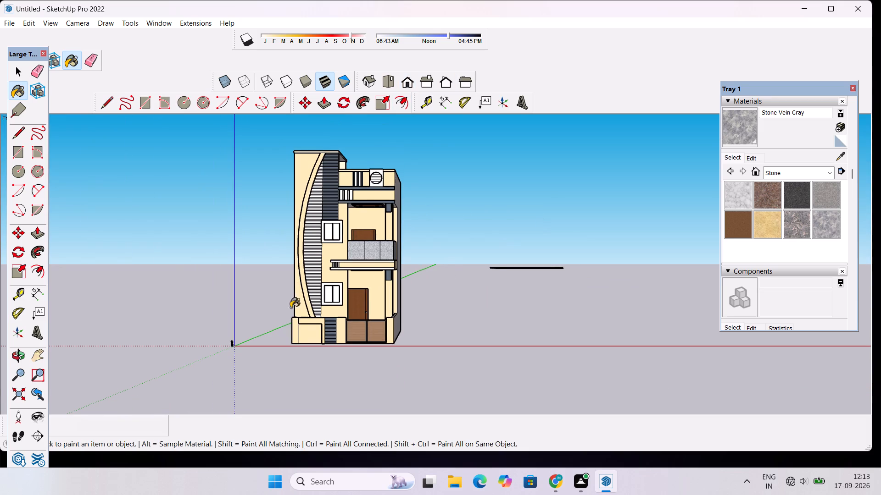
scroll(332, 270, "up", 8)
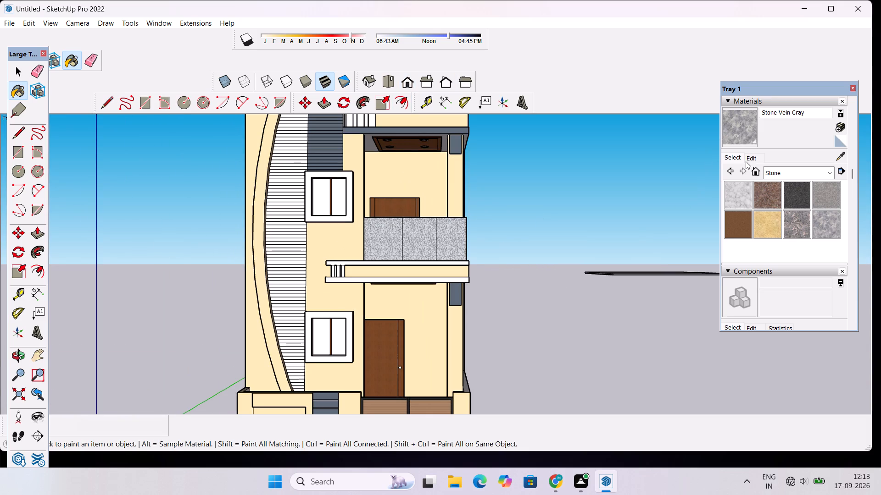
left_click(808, 171)
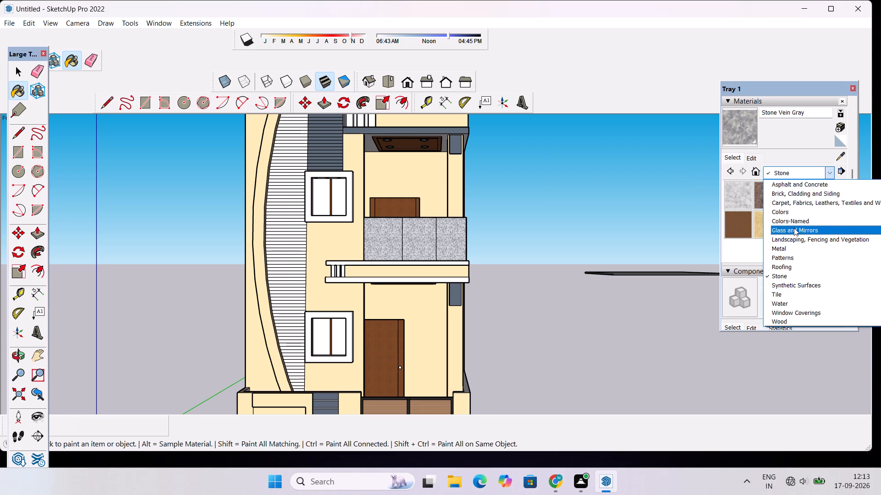
left_click(797, 219)
scroll(792, 228, "down", 10)
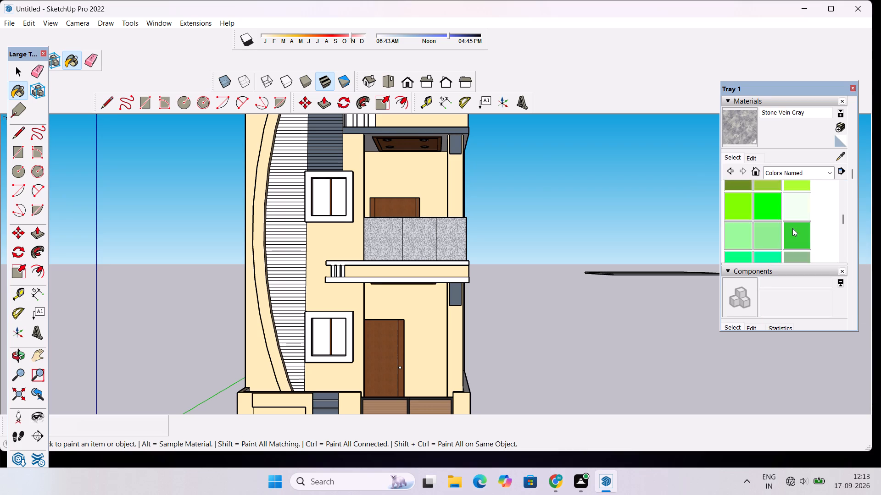
scroll(792, 228, "down", 10)
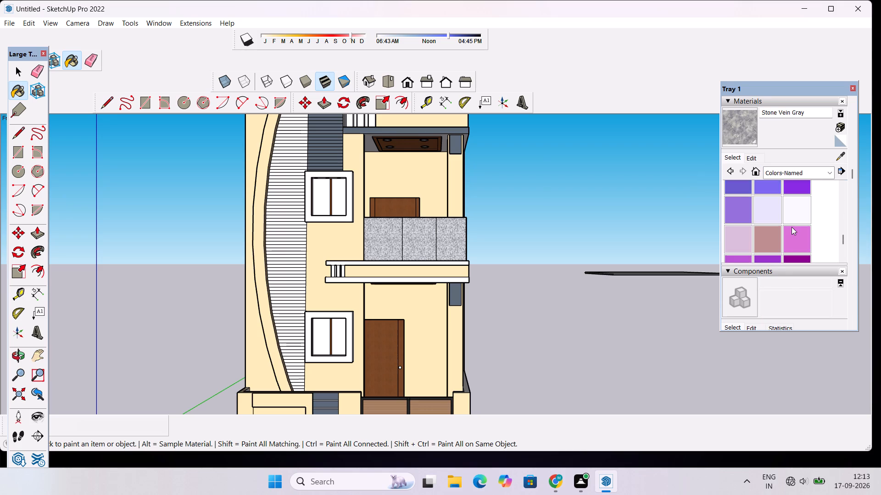
scroll(792, 225, "down", 3)
scroll(792, 225, "up", 7)
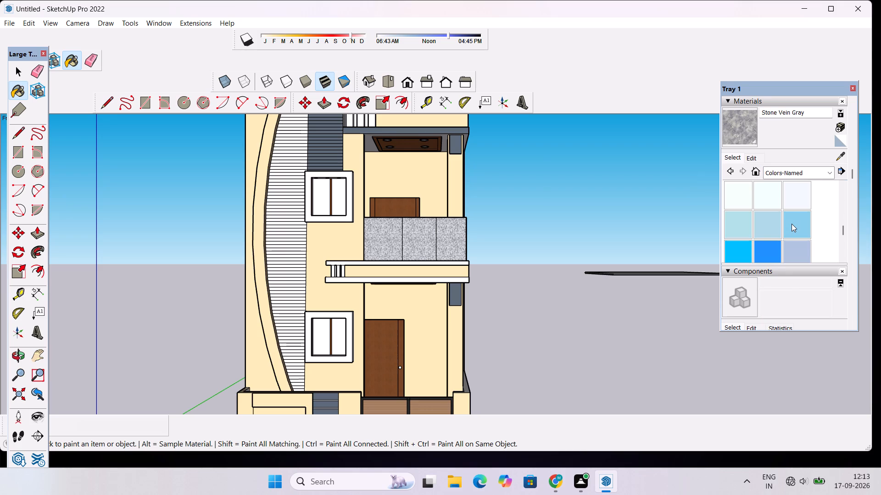
scroll(792, 224, "down", 1)
scroll(791, 223, "up", 10)
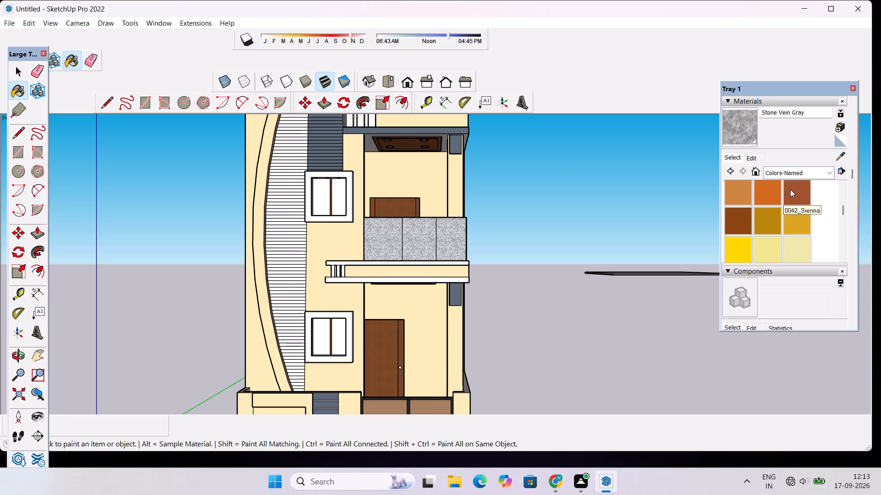
scroll(790, 189, "up", 10)
scroll(790, 189, "down", 5)
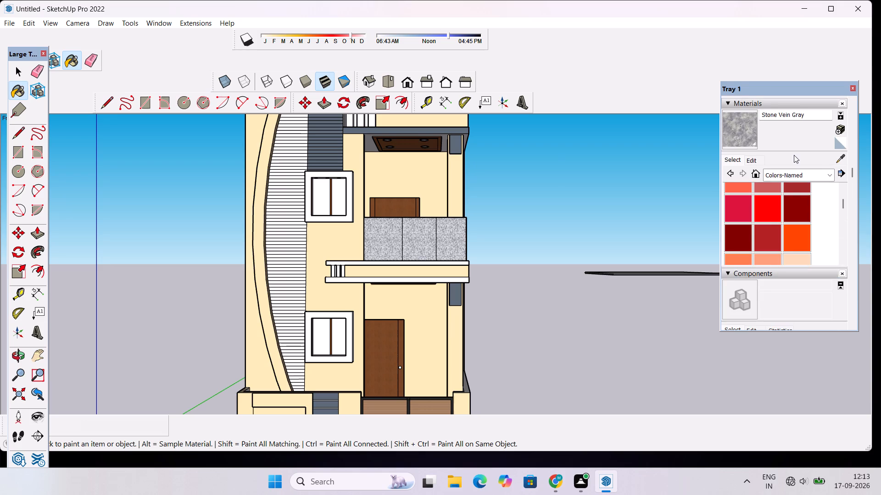
scroll(794, 155, "down", 8)
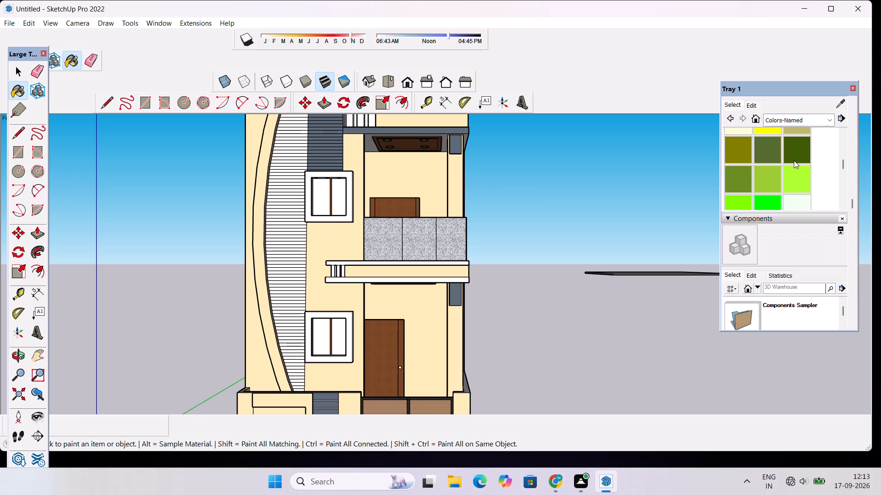
scroll(794, 160, "down", 6)
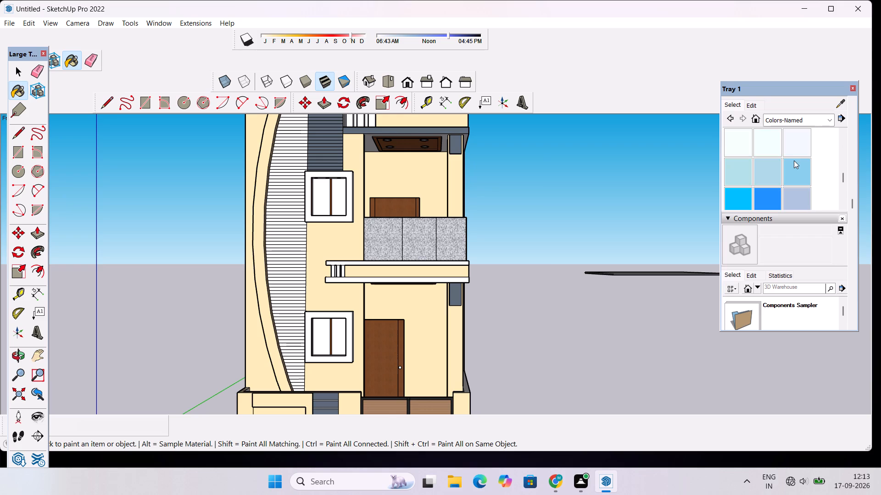
scroll(794, 160, "down", 3)
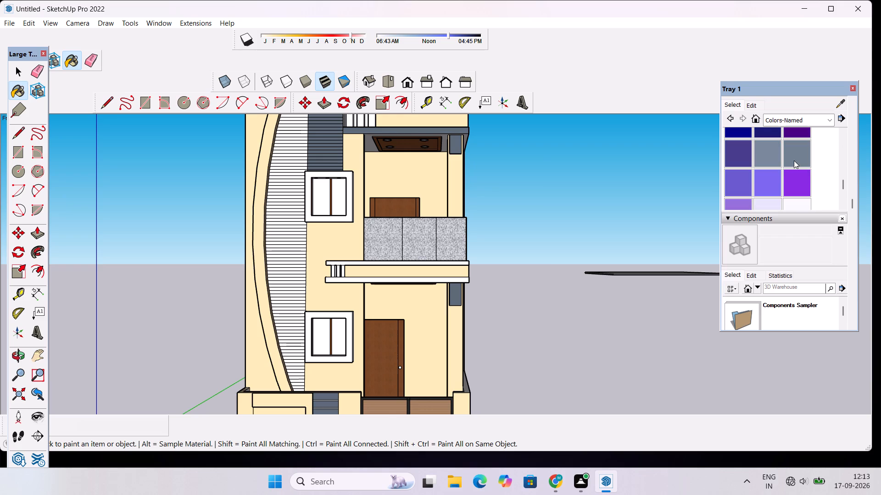
left_click(795, 160)
scroll(414, 269, "up", 8)
left_click(425, 257)
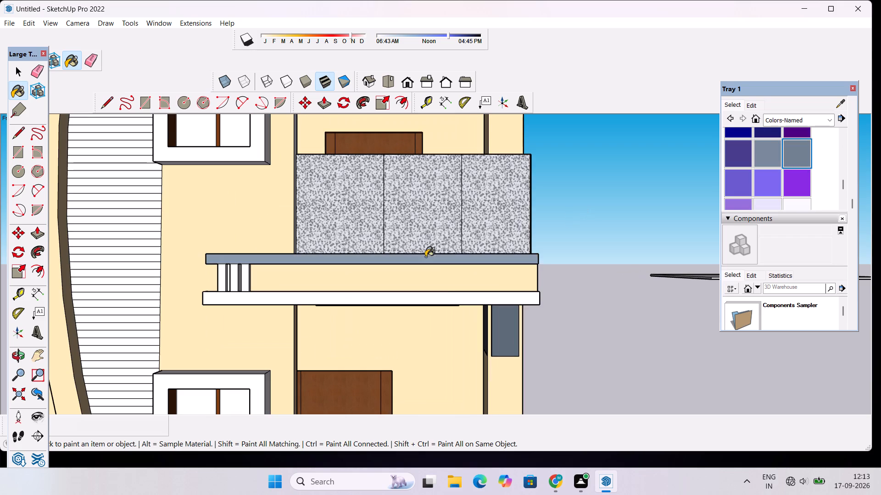
scroll(438, 292, "up", 3)
left_click(442, 300)
scroll(446, 289, "down", 11)
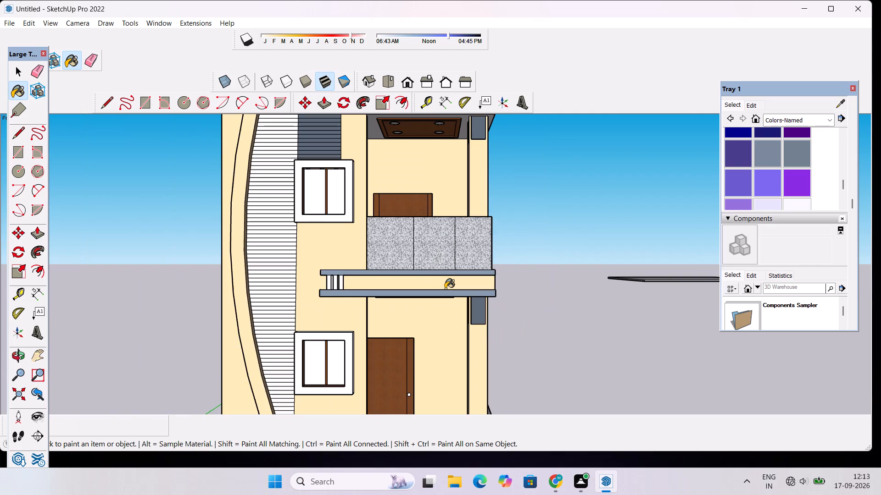
Paint the top faces of both balcony bands and the end face of the lower band with 0111_SlateGray.
key("o")
left_click_drag(483, 307, 444, 349)
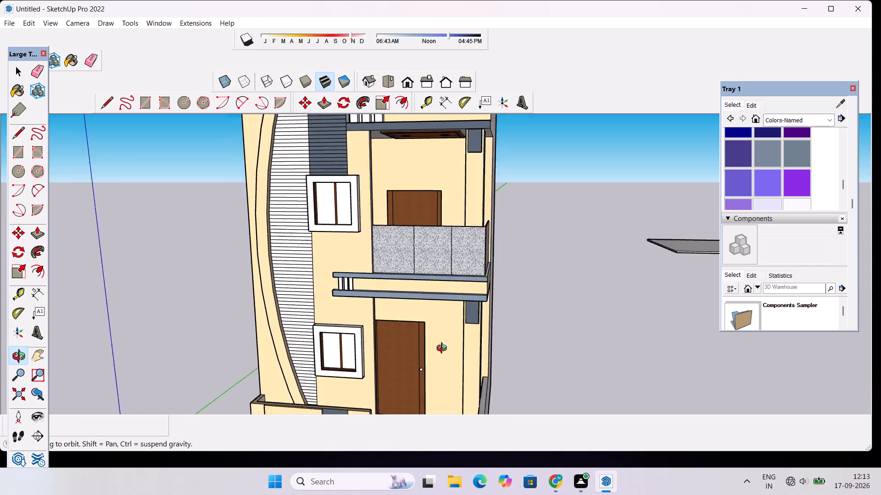
left_click_drag(444, 349, 378, 413)
scroll(448, 274, "up", 7)
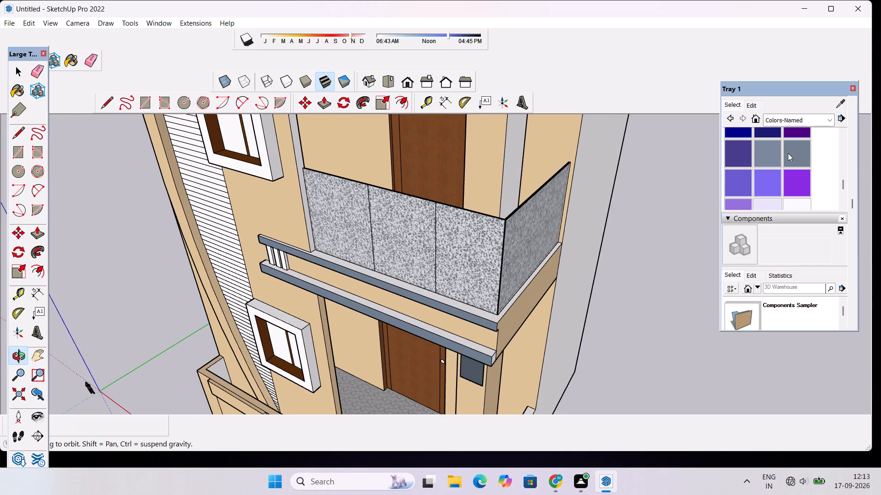
left_click(800, 157)
scroll(476, 324, "up", 4)
left_click(489, 310)
left_click(491, 363)
scroll(506, 377, "up", 5)
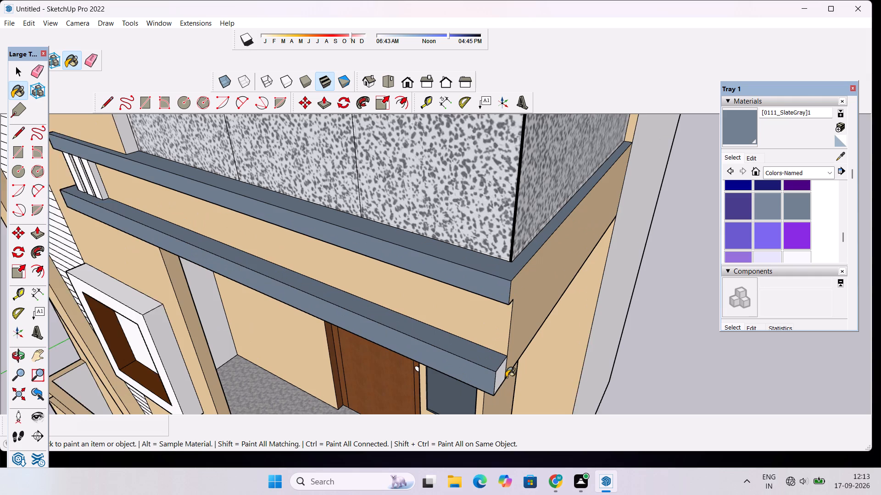
scroll(506, 377, "up", 1)
left_click(504, 372)
scroll(560, 298, "down", 11)
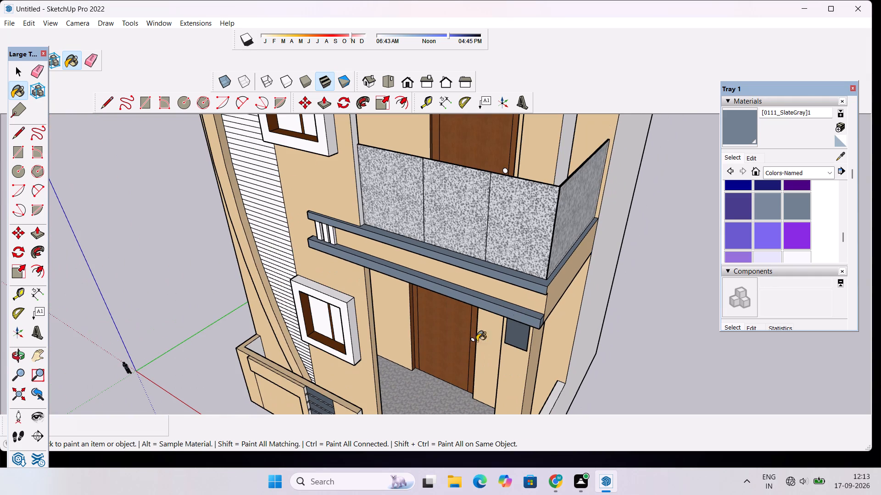
Paint the underside of the upper balcony band below the granite railing with 0111_SlateGray.
scroll(351, 239, "up", 14)
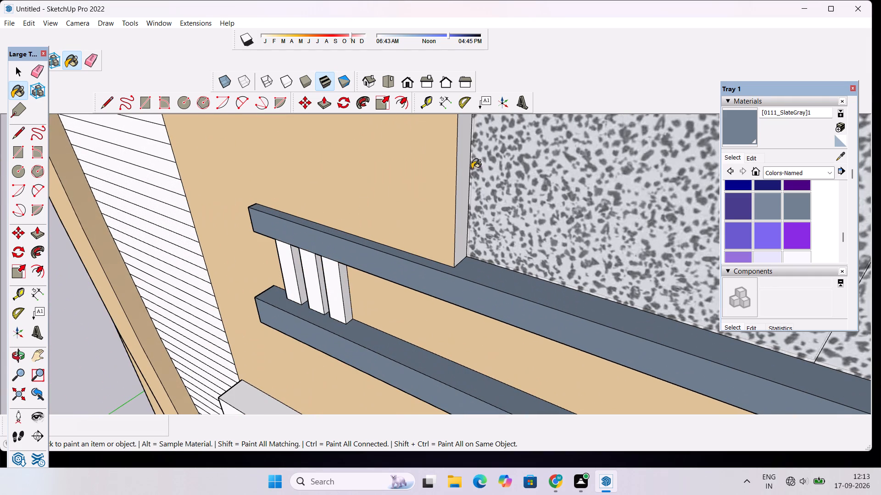
scroll(452, 239, "down", 15)
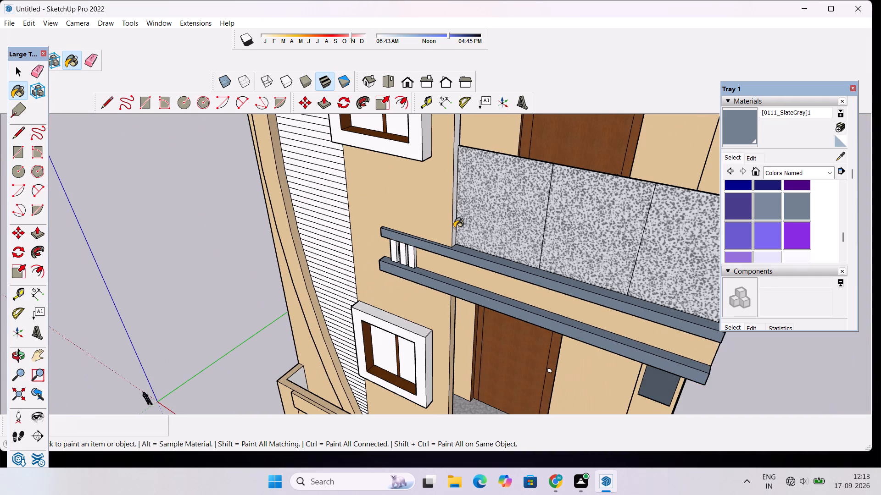
key("o")
left_click_drag(407, 246, 478, 84)
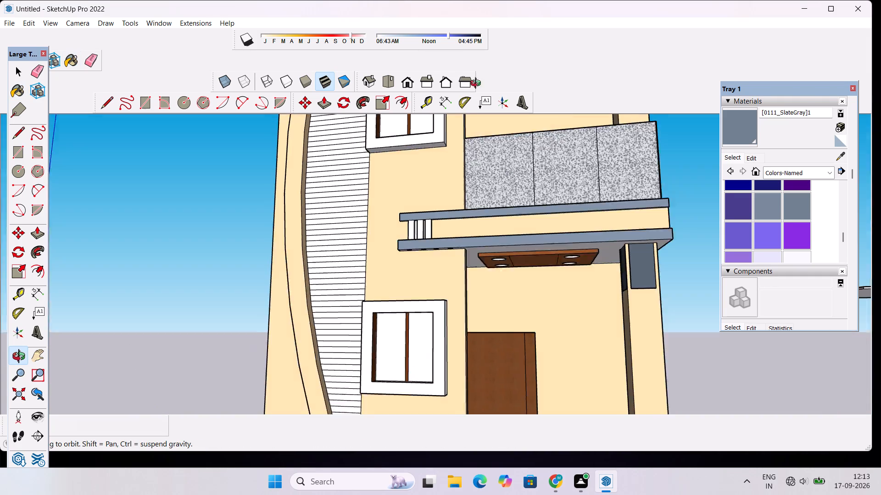
left_click_drag(478, 84, 480, 66)
scroll(519, 205, "down", 4)
left_click_drag(554, 248, 480, 276)
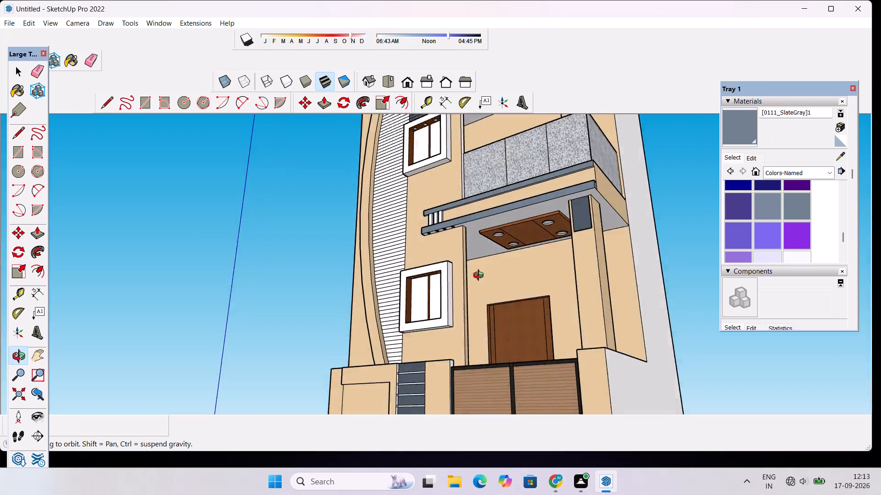
left_click_drag(480, 276, 501, 292)
left_click_drag(519, 232, 531, 167)
scroll(541, 195, "up", 14)
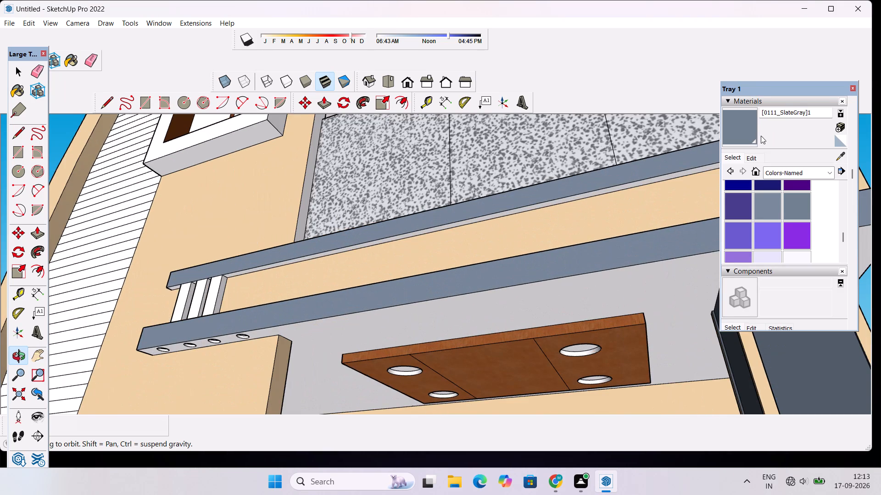
left_click(739, 130)
scroll(698, 174, "up", 6)
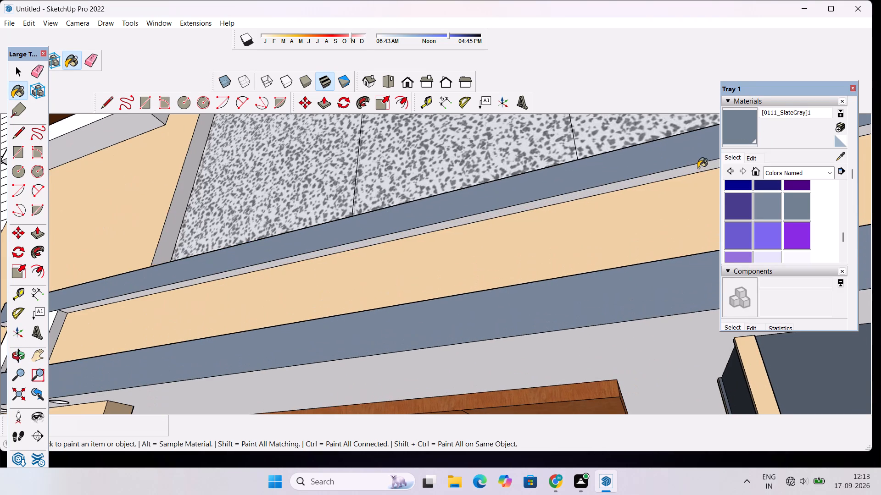
left_click(698, 168)
In front view, paint the square panel around the round opening in the roof parapet with 0111_SlateGray.
left_click(408, 80)
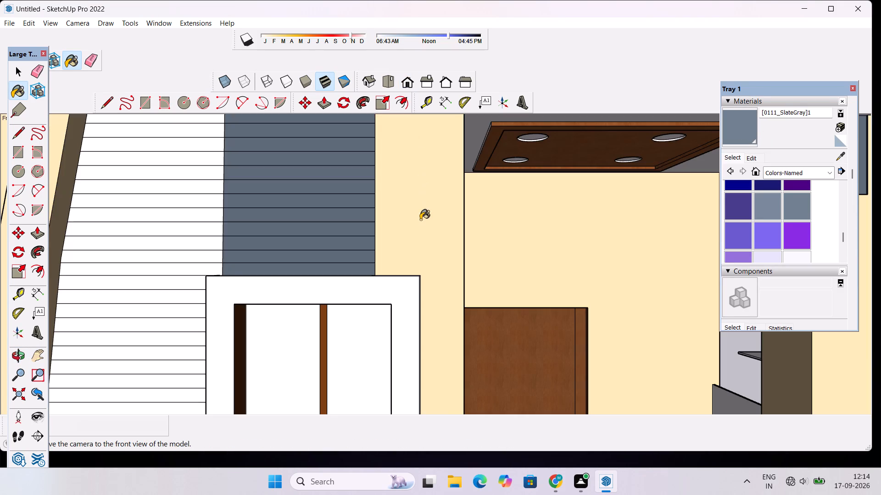
scroll(383, 332, "down", 16)
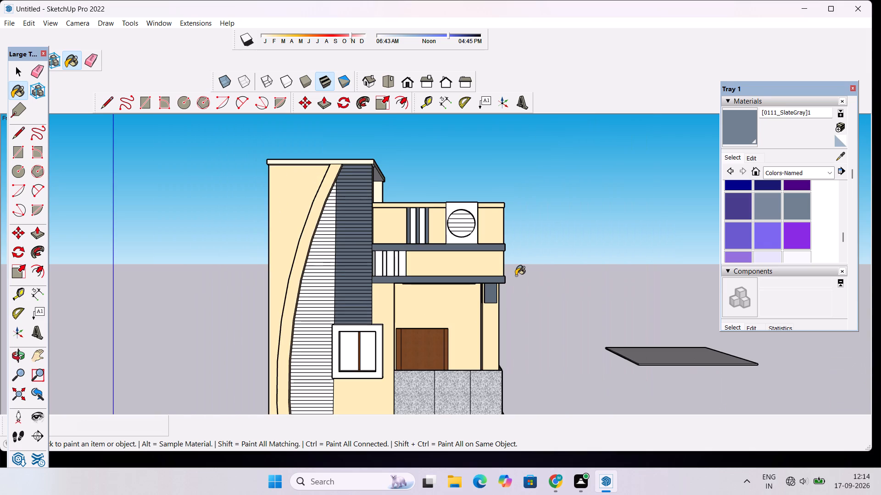
scroll(507, 274, "up", 3)
left_click(732, 120)
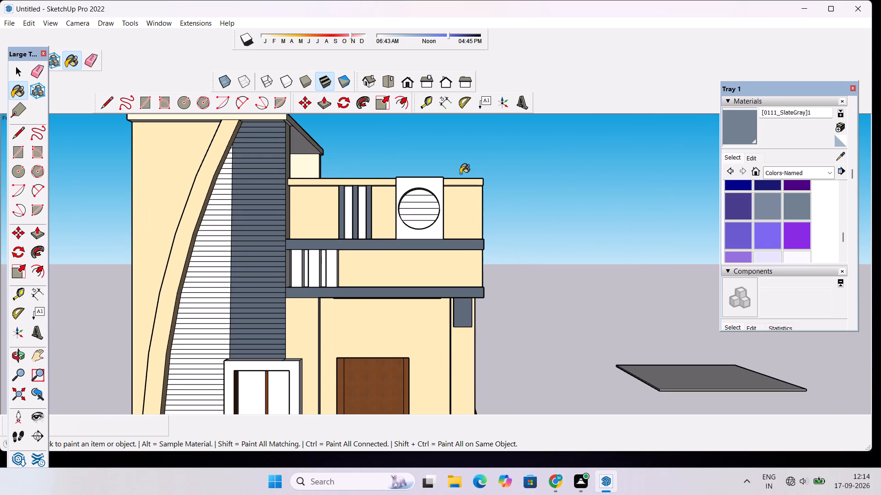
left_click(439, 185)
scroll(425, 217, "down", 9)
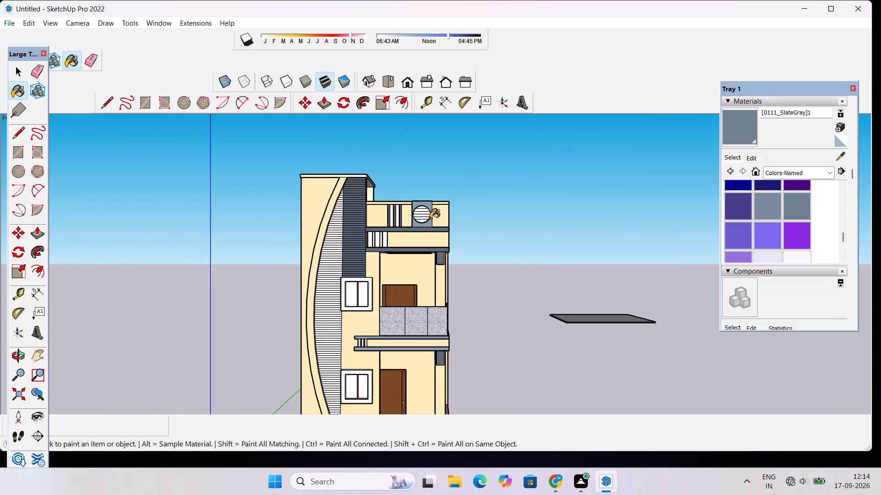
scroll(435, 209, "up", 4)
scroll(492, 215, "down", 5)
Examine the whole painted facade from the front and from raised angles.
key("space")
scroll(473, 218, "down", 4)
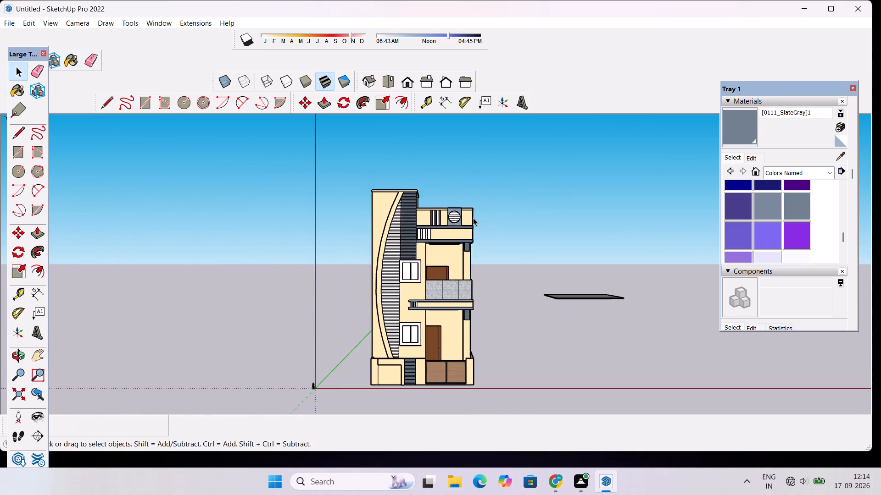
scroll(473, 218, "down", 2)
left_click(405, 83)
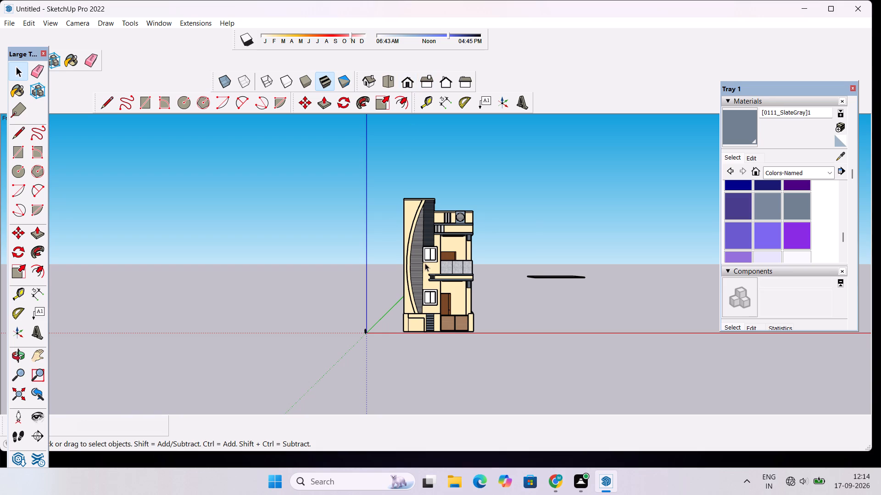
key("o")
left_click_drag(436, 243, 446, 345)
scroll(457, 300, "up", 4)
left_click_drag(451, 282, 449, 280)
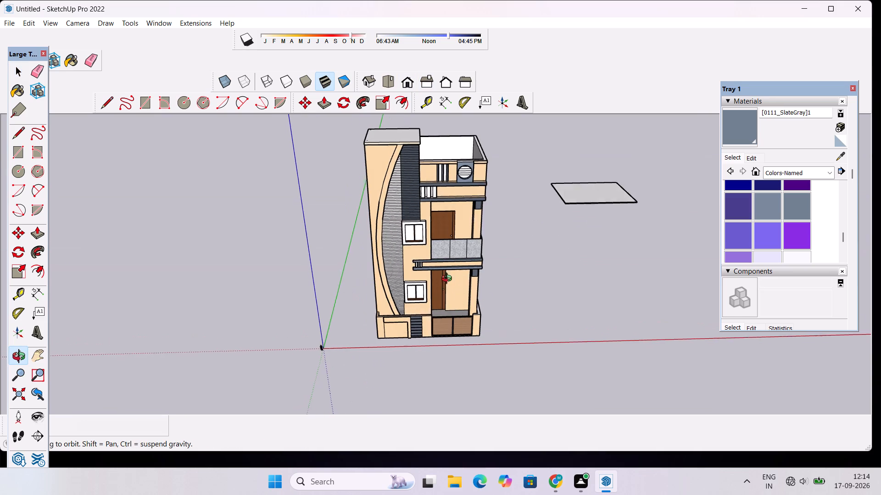
left_click_drag(449, 280, 428, 244)
left_click_drag(455, 262, 414, 253, "shift")
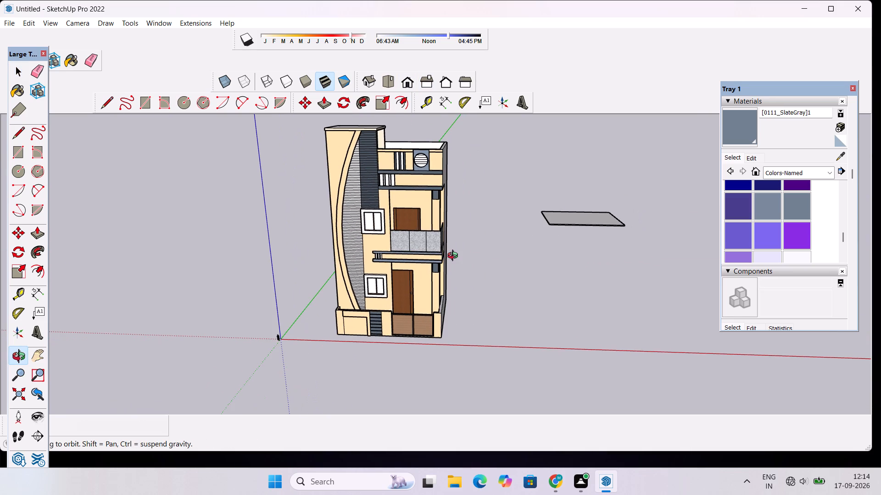
scroll(455, 257, "up", 3)
left_click_drag(359, 336, 356, 305, "shift")
Delete the loose flat rectangular slab standing apart from the building.
key("space")
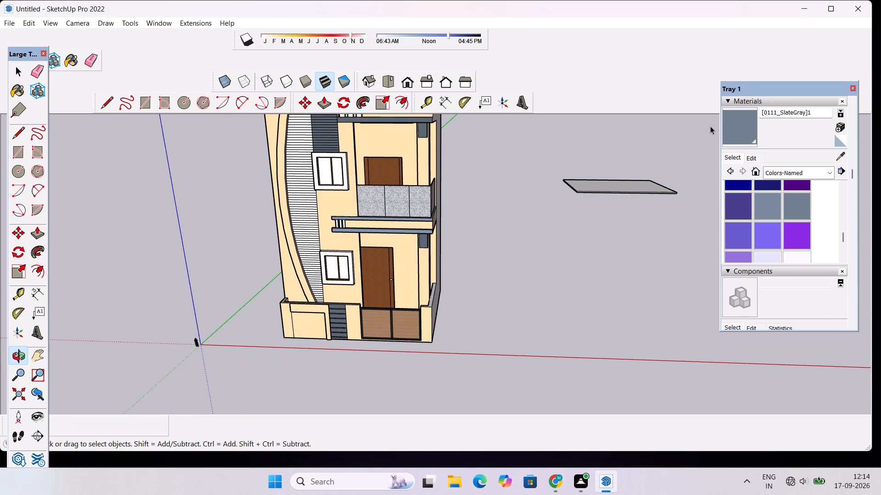
left_click(656, 189)
key("Delete")
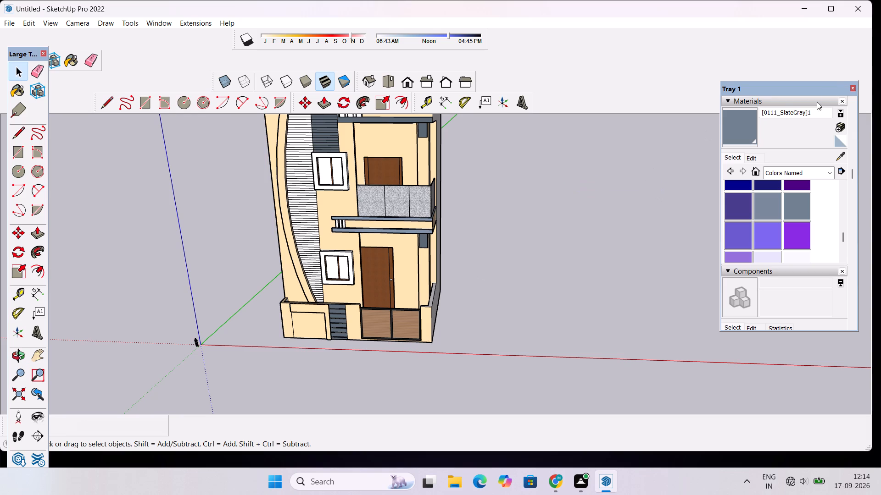
Close the tray holding the materials and components to clear the modelling area.
left_click(853, 87)
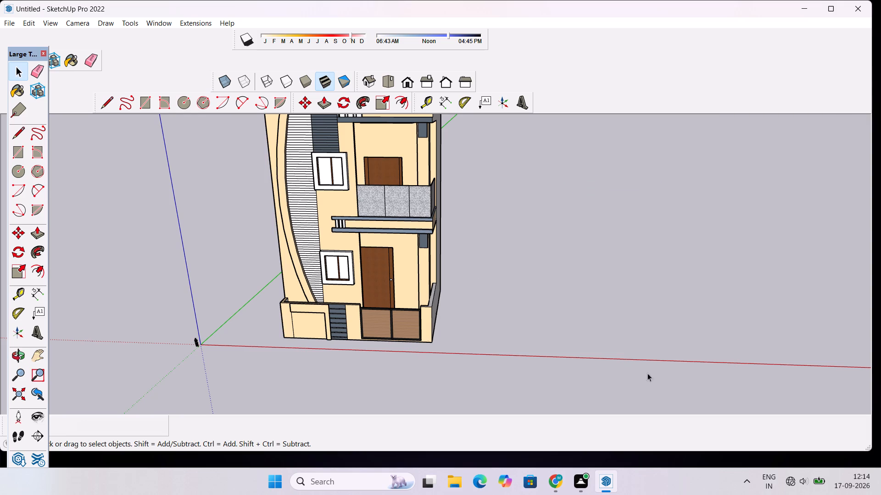
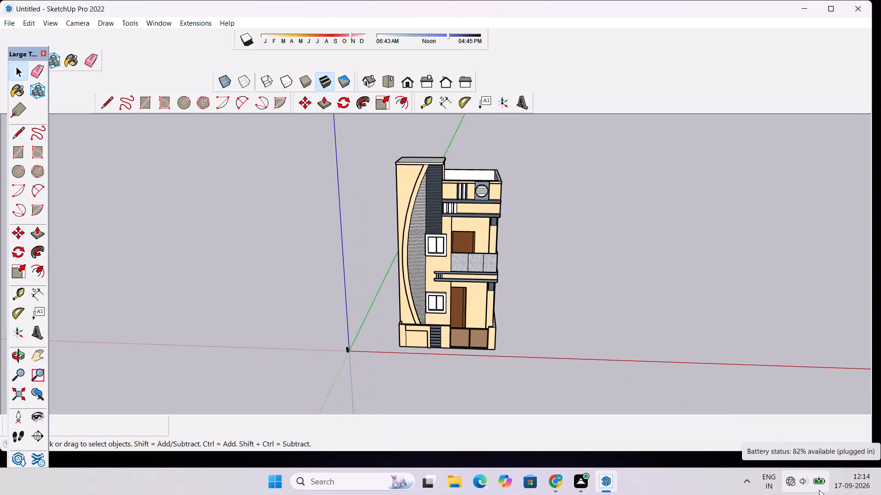
Paint both glass panes of the upper window with Translucent Glass Gray from the Glass and Mirrors materials.
scroll(483, 141, "up", 3)
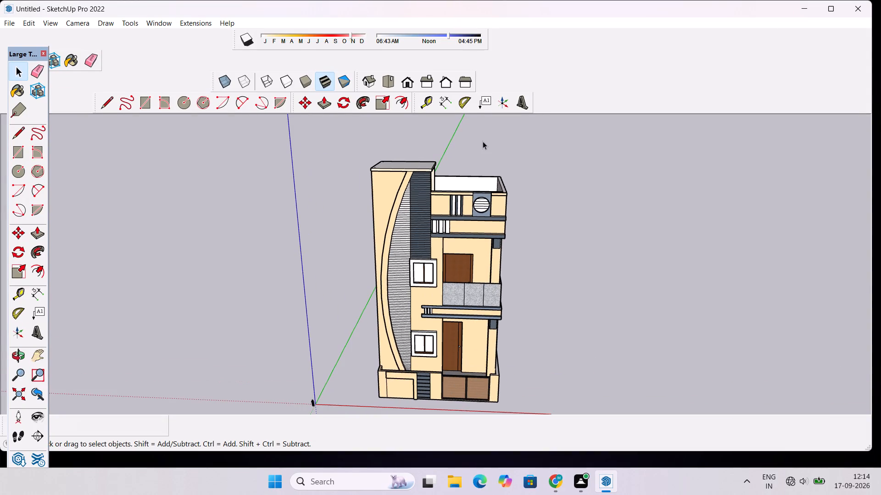
scroll(470, 237, "down", 2)
scroll(436, 312, "up", 5)
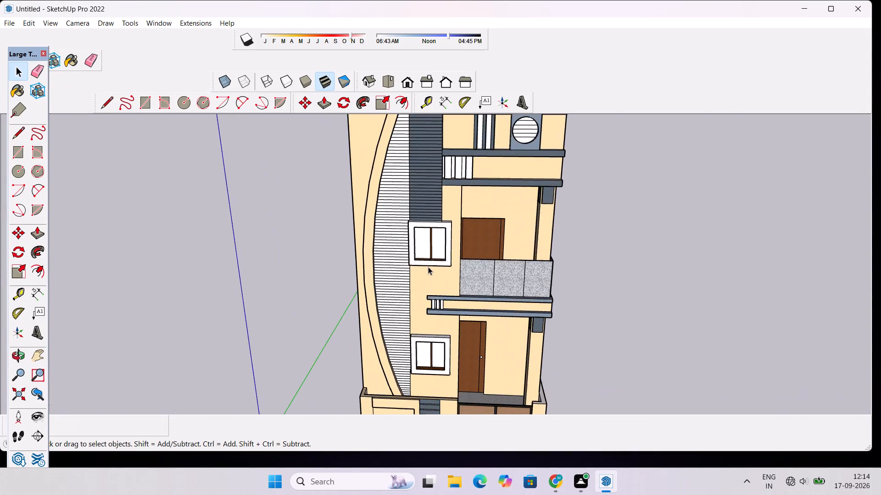
scroll(428, 267, "up", 9)
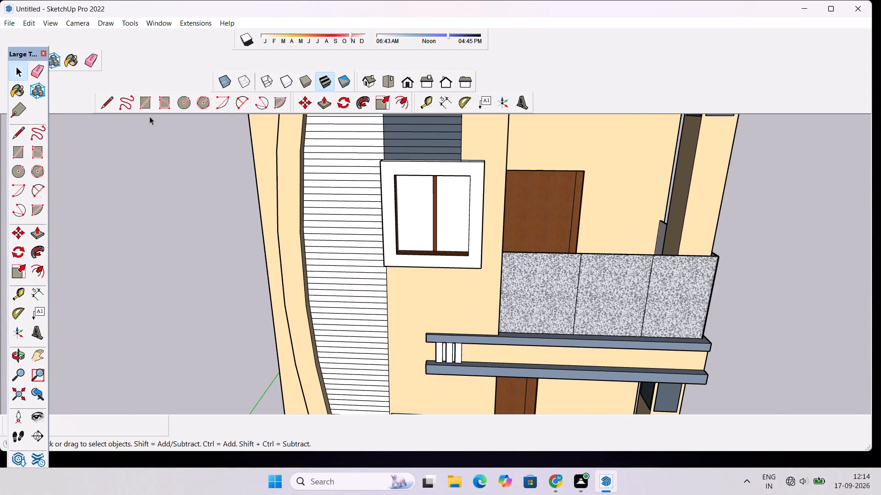
left_click(160, 23)
left_click(175, 44)
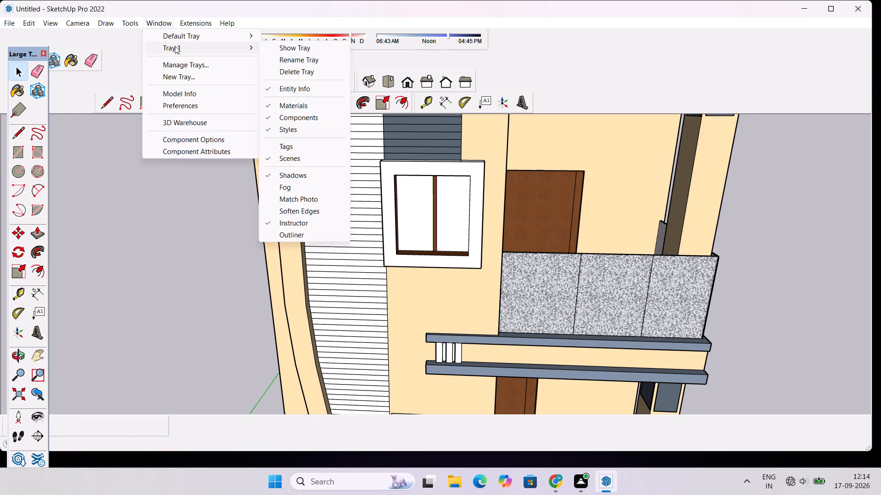
left_click(284, 45)
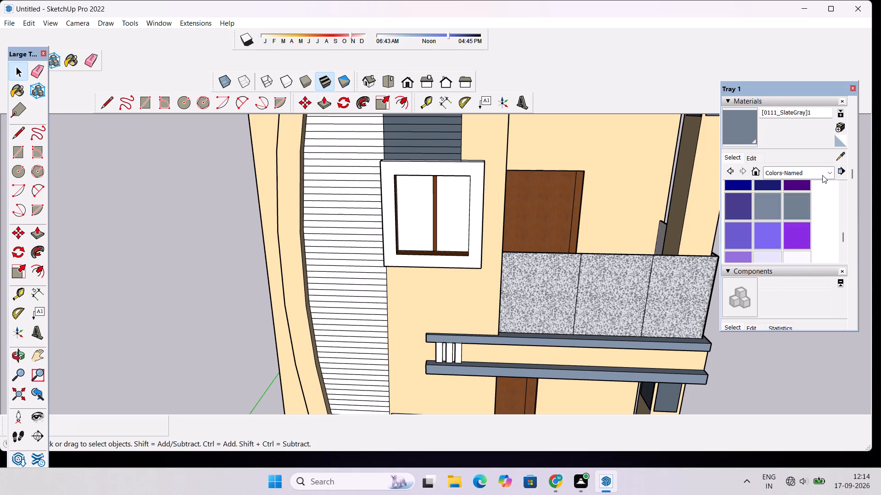
left_click(823, 175)
left_click(803, 226)
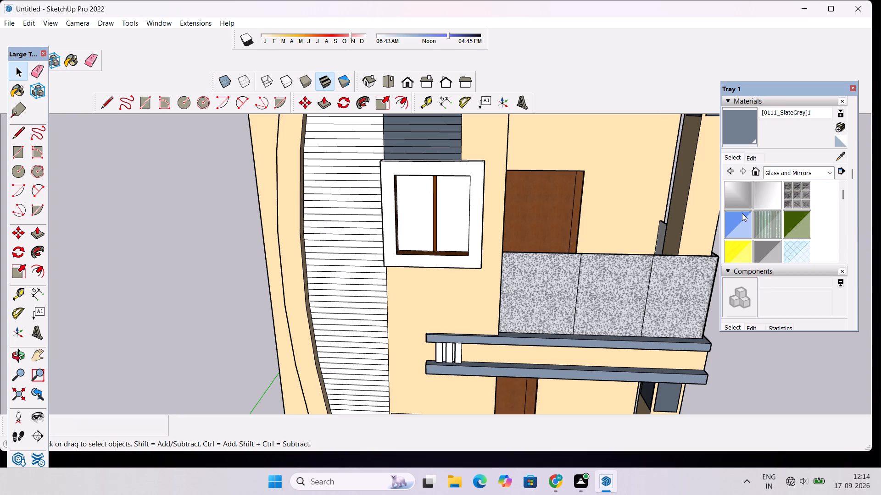
scroll(782, 245, "down", 2)
scroll(785, 213, "up", 1)
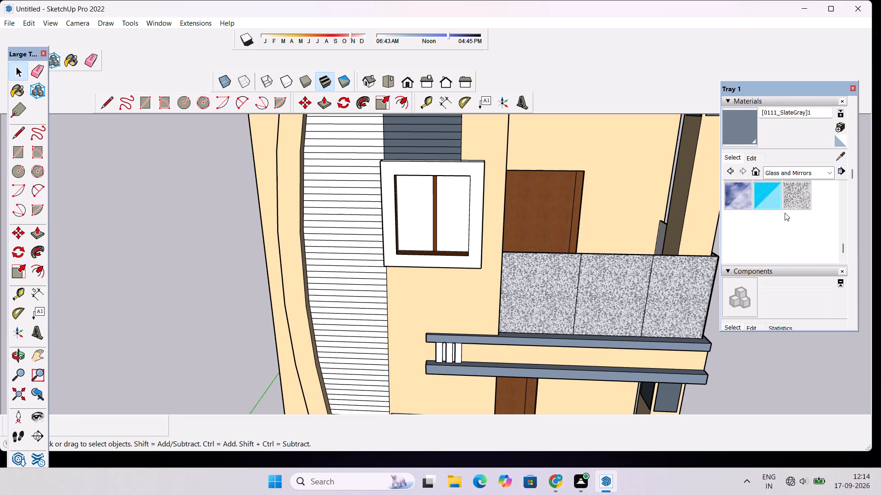
left_click(769, 216)
scroll(404, 217, "up", 1)
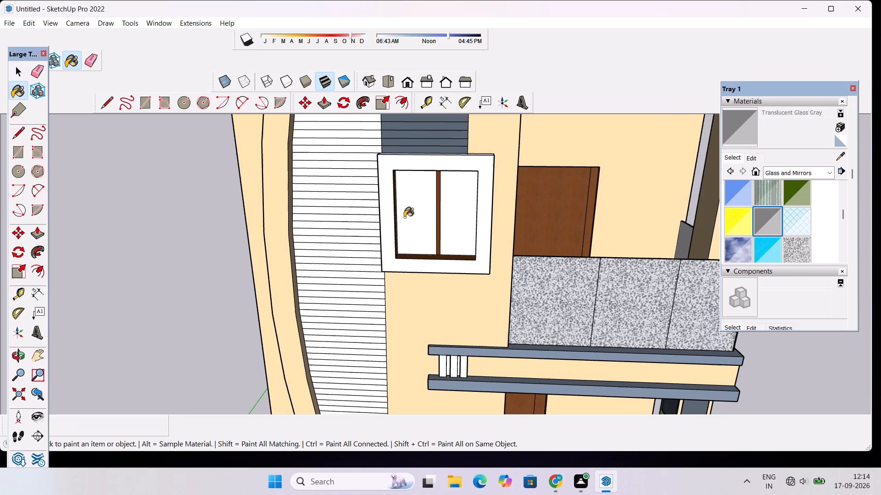
scroll(404, 217, "up", 1)
left_click(413, 213)
left_click(456, 197)
Paint both glass panes of the lower window with the same Translucent Glass Gray.
scroll(407, 172, "down", 12)
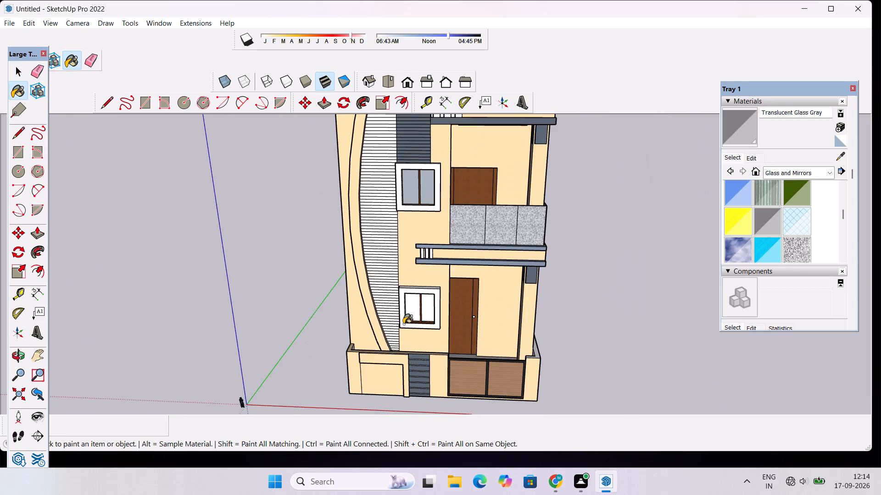
scroll(403, 324, "up", 8)
left_click(417, 279)
left_click(457, 265)
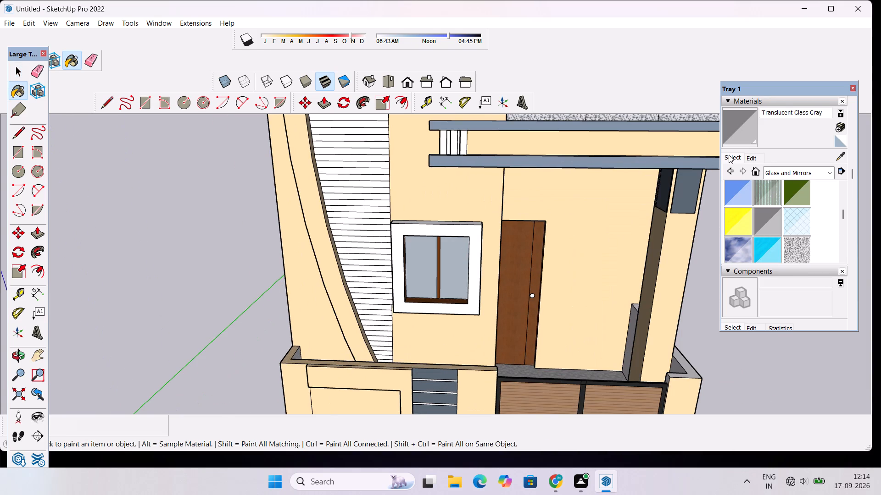
Lighten the Translucent Glass Gray material by raising its colour brightness.
left_click(758, 161)
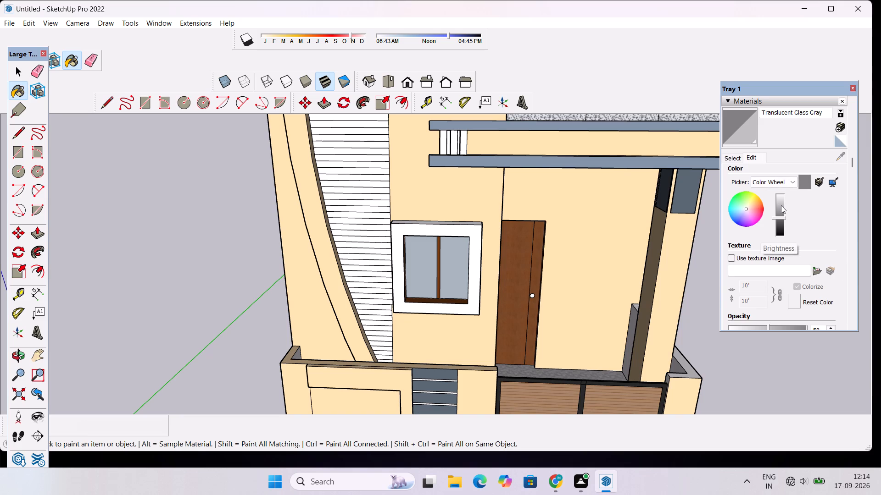
left_click(781, 205)
scroll(550, 252, "down", 6)
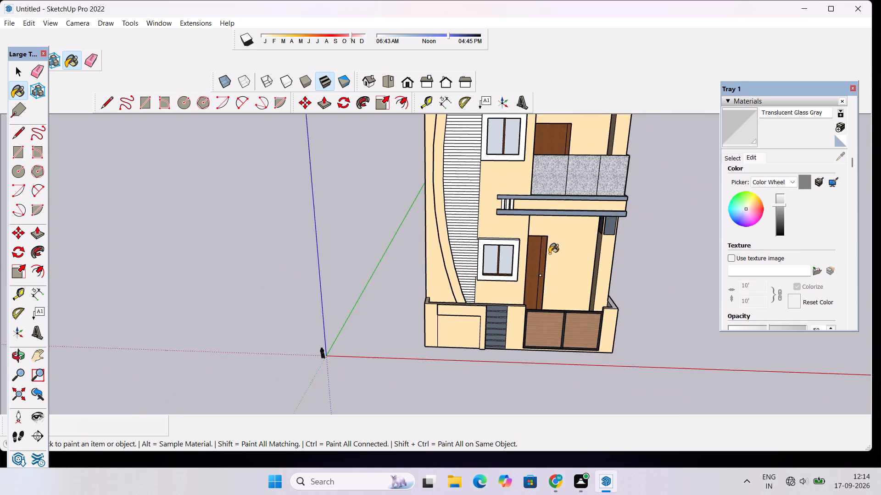
scroll(549, 253, "down", 5)
scroll(476, 275, "up", 1)
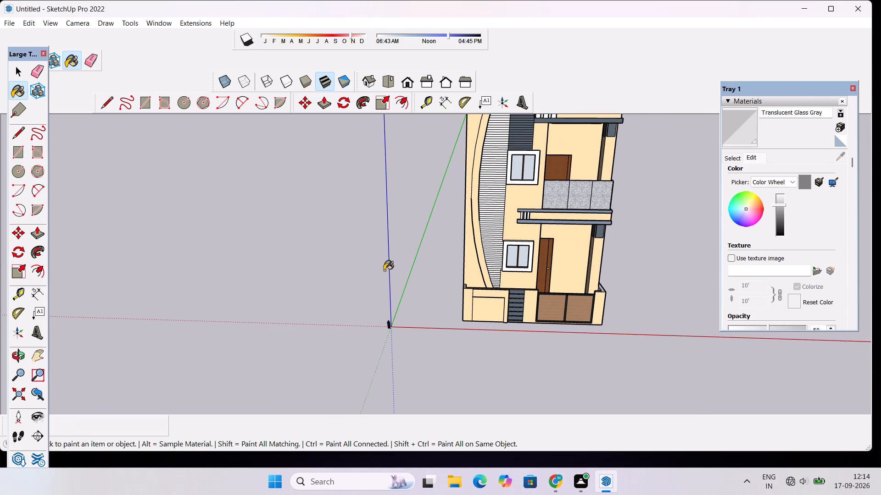
Leave the Paint Bucket and close the materials tray to clear the modelling area.
key("space")
left_click(854, 86)
Examine the building with its glazed windows from raised, angled and near-frontal viewpoints.
scroll(550, 193, "down", 5)
key("o")
left_click_drag(568, 240, 576, 173)
scroll(550, 226, "down", 3)
left_click_drag(505, 236, 507, 267)
left_click_drag(572, 223, 418, 269, "shift")
scroll(418, 269, "up", 4)
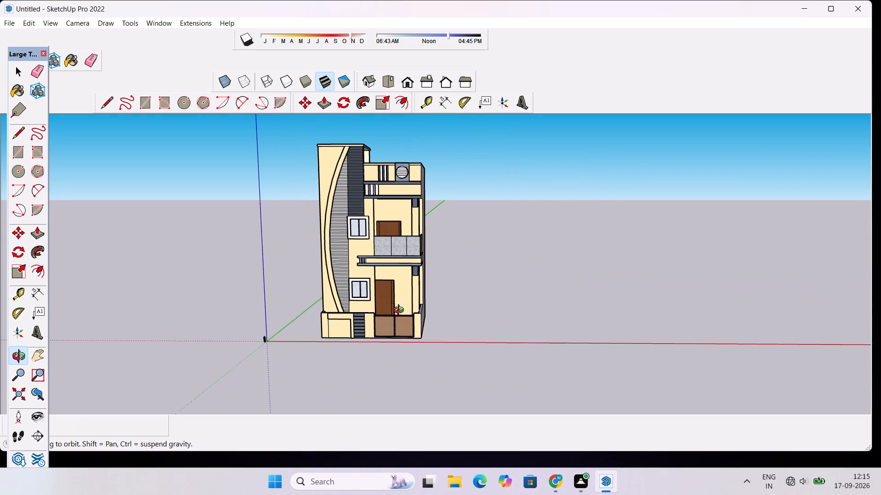
left_click_drag(401, 311, 421, 286, "shift")
scroll(401, 268, "up", 3, "shift")
left_click_drag(401, 267, 407, 275, "shift")
key("space")
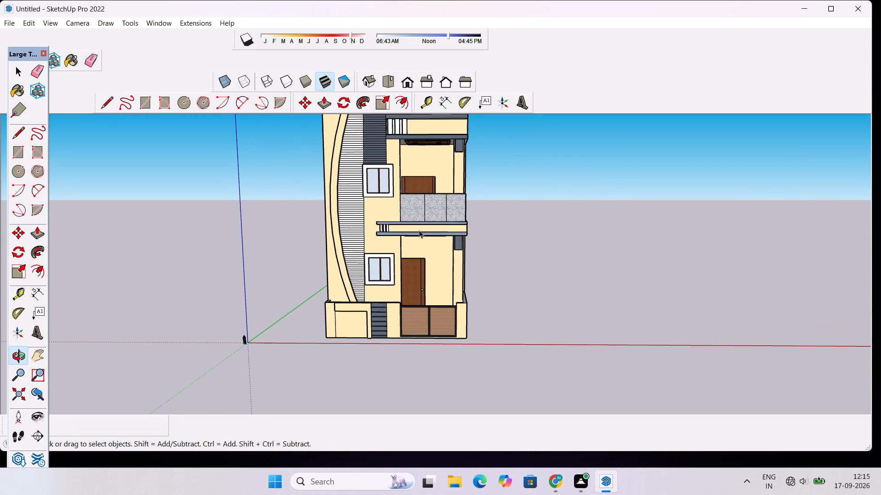
Set the standard front view with the whole building in frame.
left_click(404, 85)
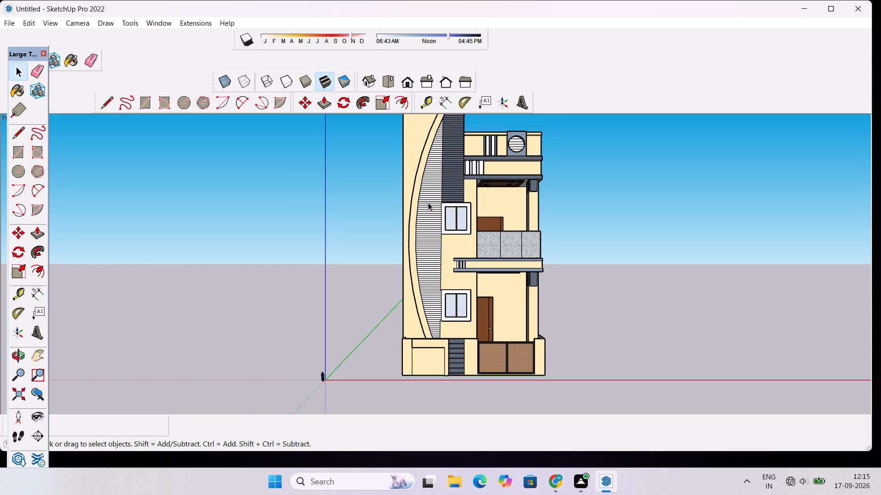
scroll(433, 212, "down", 4)
Save the model in the Downloads folder as ELEVATION 6 in SketchUp Models (*.skp) format.
key("ctrl+s")
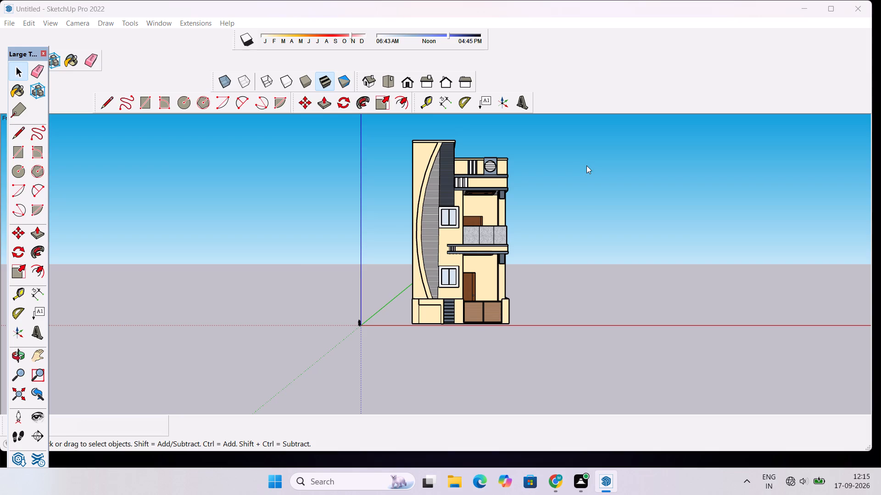
left_click(331, 218)
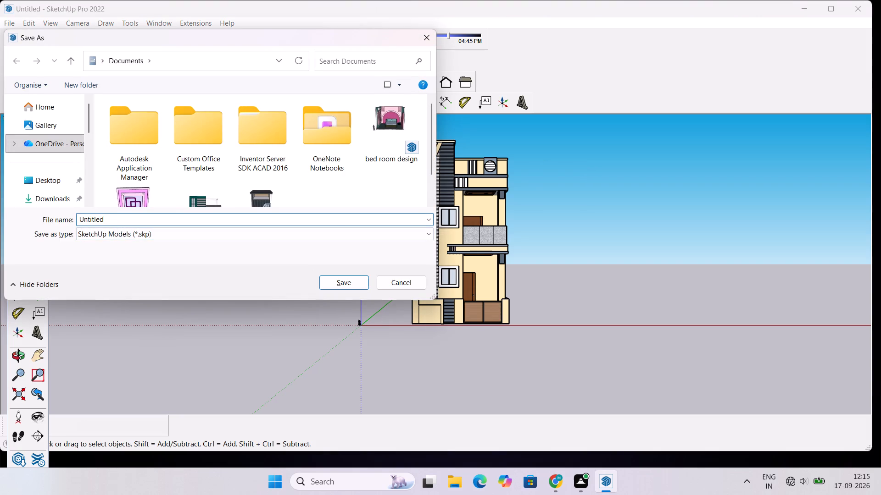
key("BackSpace")
key("BackSpace")
key("BackSpace")
key("BackSpace")
key("BackSpace")
key("BackSpace")
key("BackSpace")
key("BackSpace")
key("BackSpace")
key("BackSpace")
key("BackSpace")
key("BackSpace")
key("BackSpace")
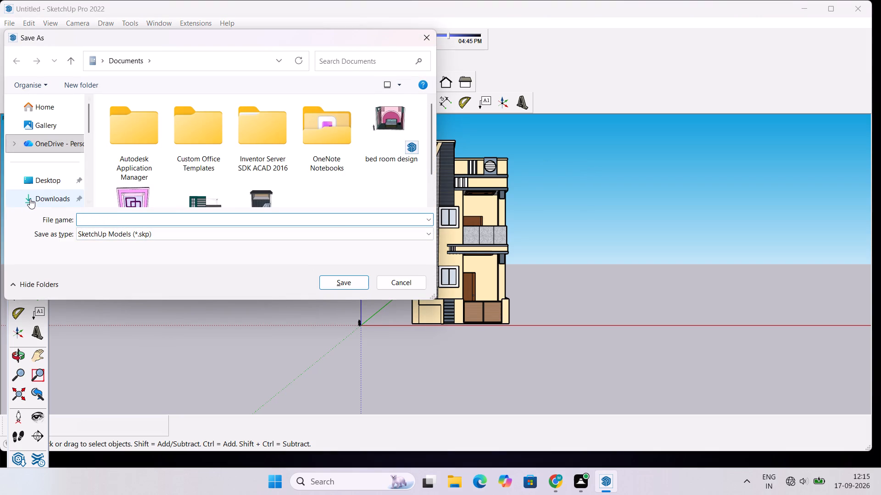
left_click(30, 198)
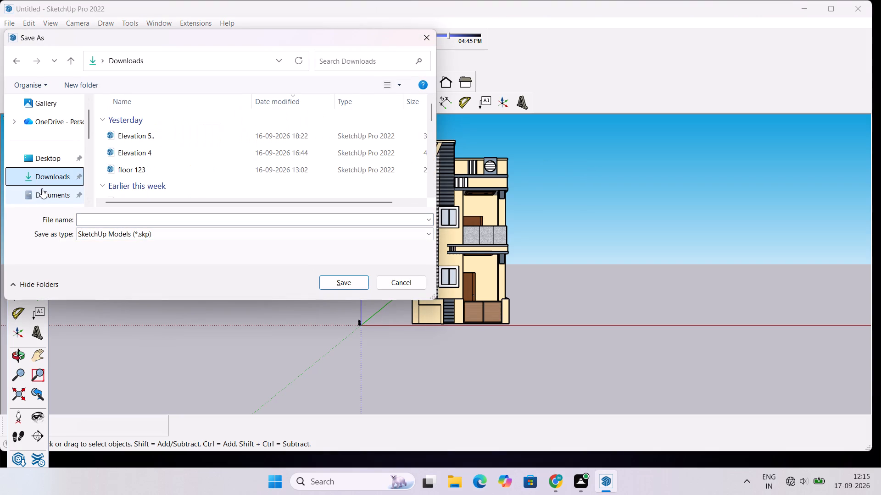
left_click(45, 176)
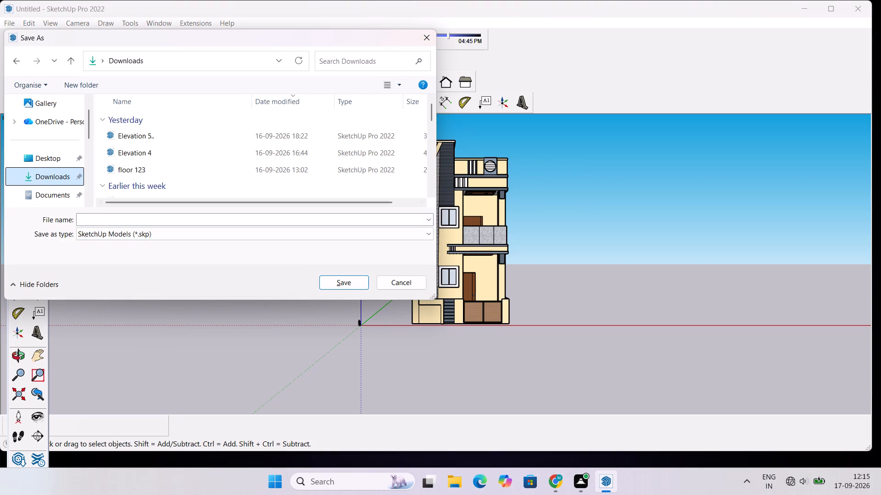
left_click(98, 220)
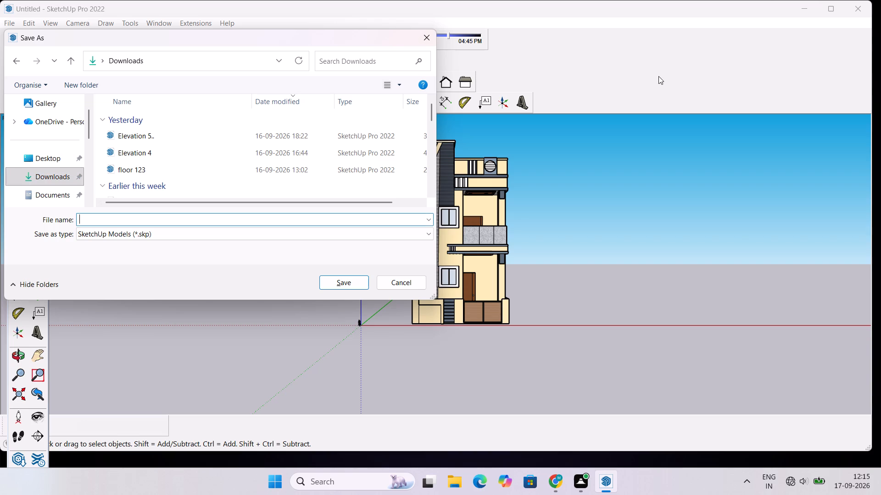
type("ELEVATION")
key("space")
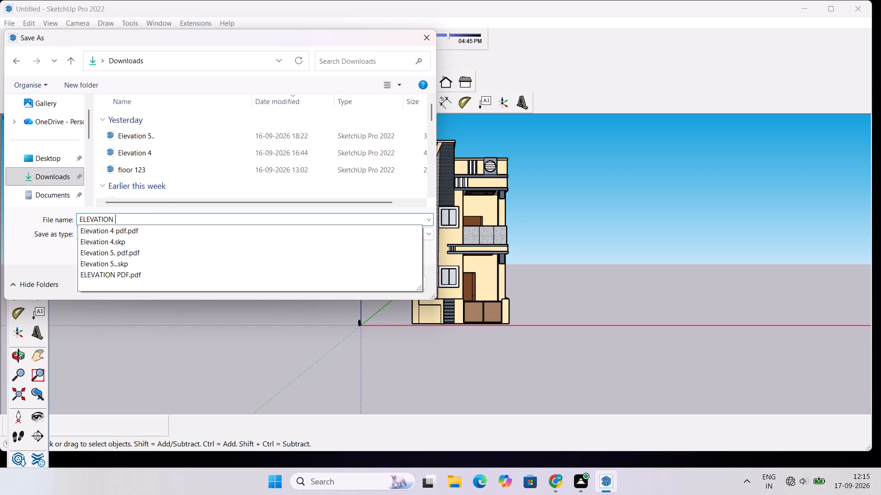
key("6")
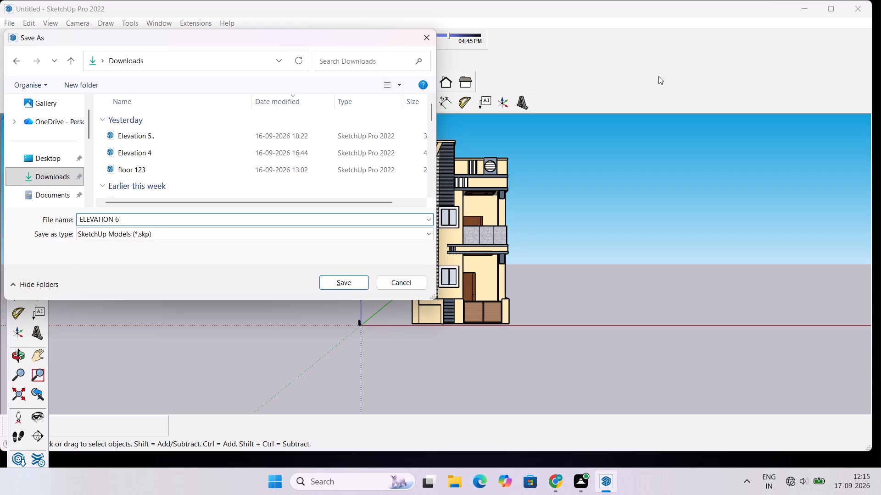
left_click(138, 240)
left_click(138, 233)
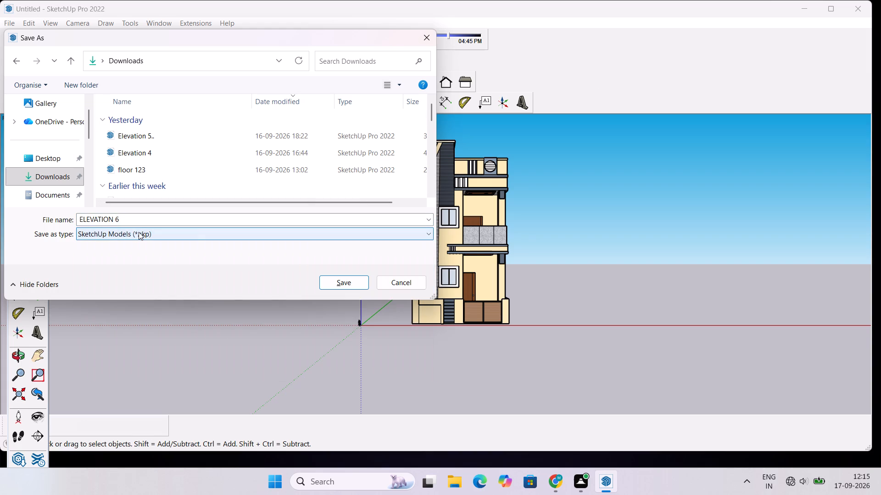
left_click(335, 281)
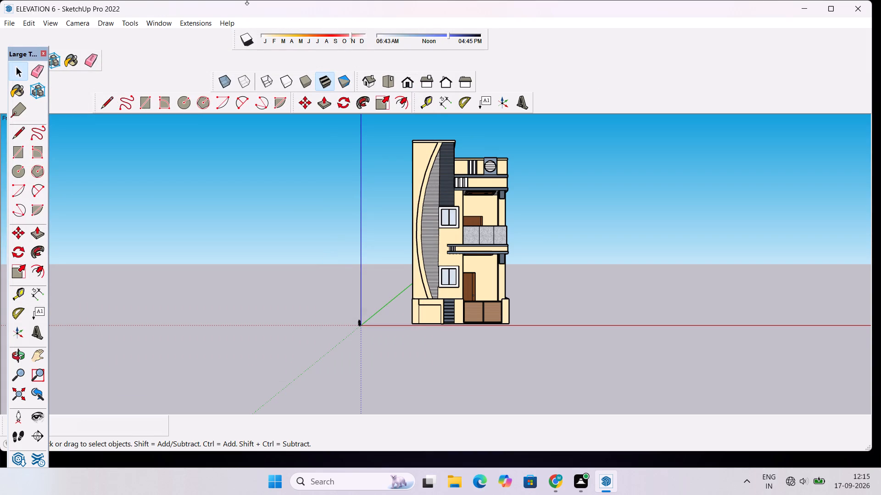
Export the front view as a 2D graphic PDF named ELEVATION 6 PDF in the Downloads folder.
left_click(9, 24)
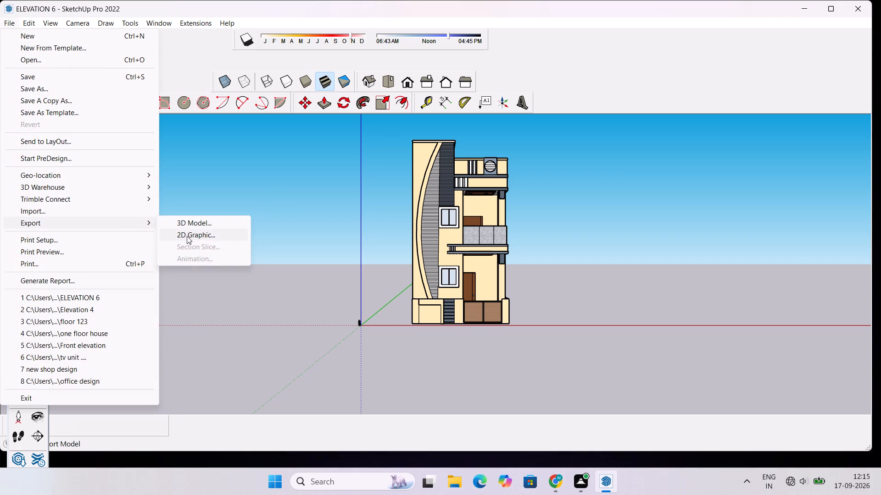
left_click(187, 236)
left_click(139, 220)
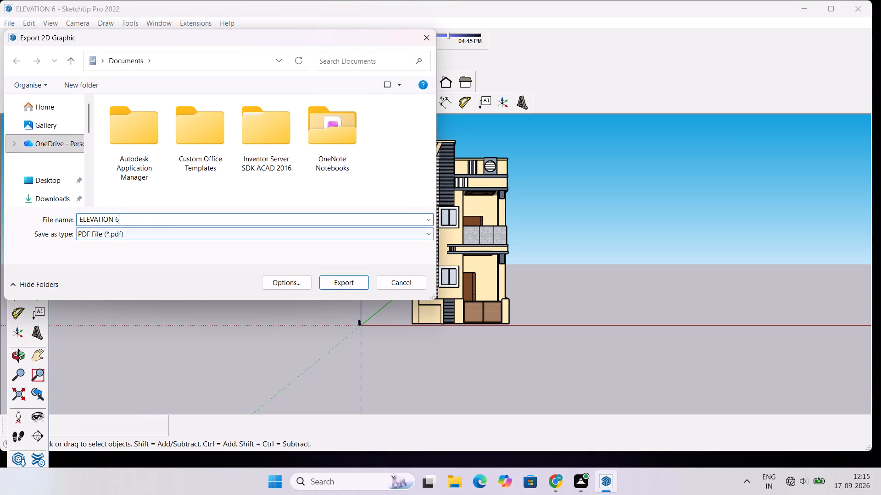
left_click(58, 202)
left_click(123, 215)
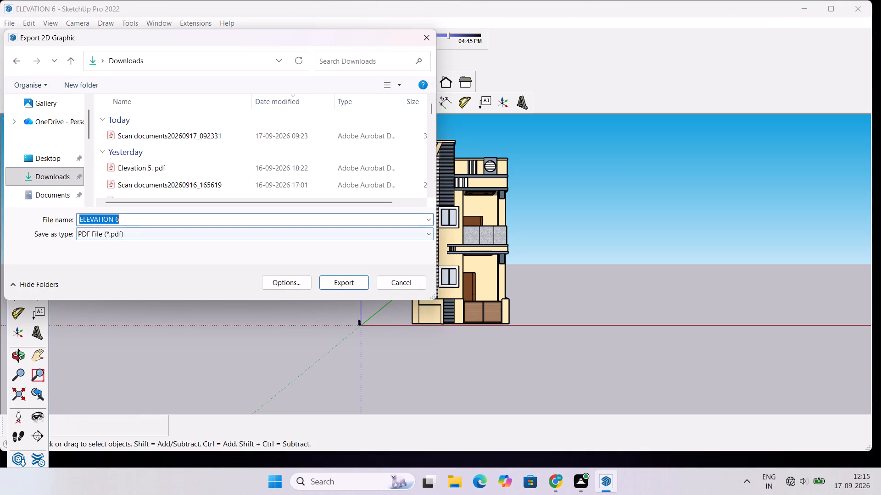
left_click(123, 217)
key("space")
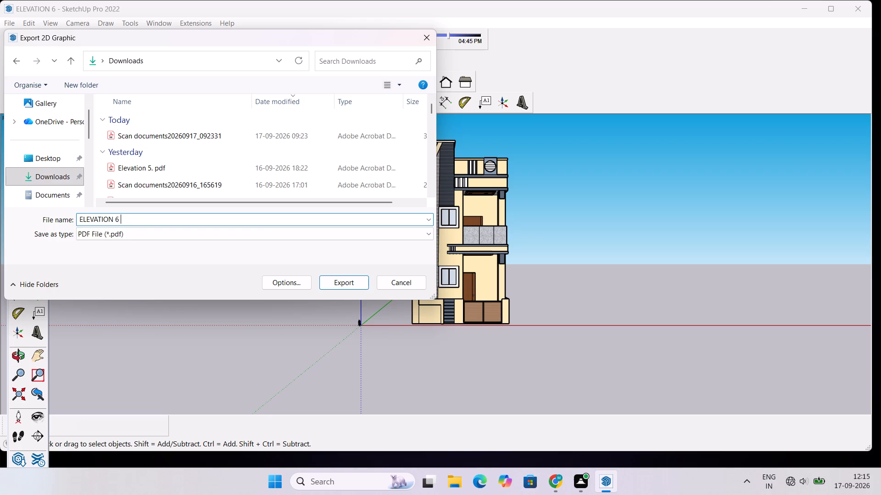
type("PF")
key("BackSpace")
type("DF")
left_click(122, 232)
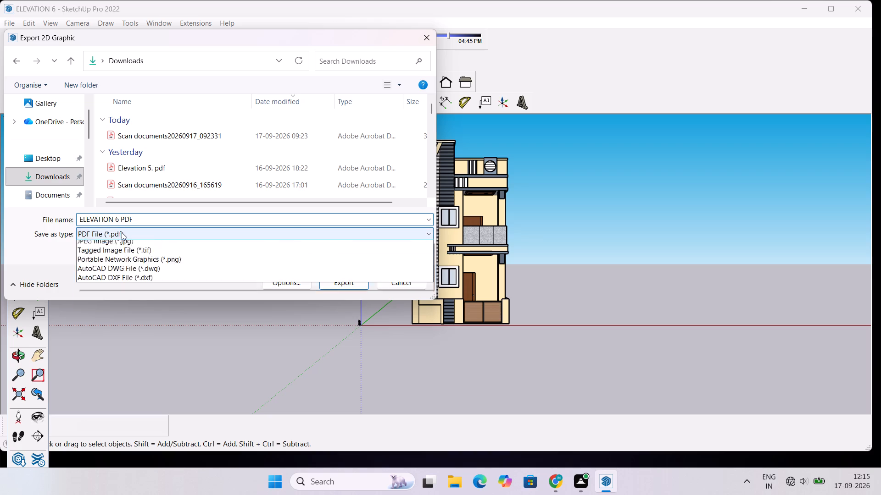
left_click(122, 232)
left_click(337, 283)
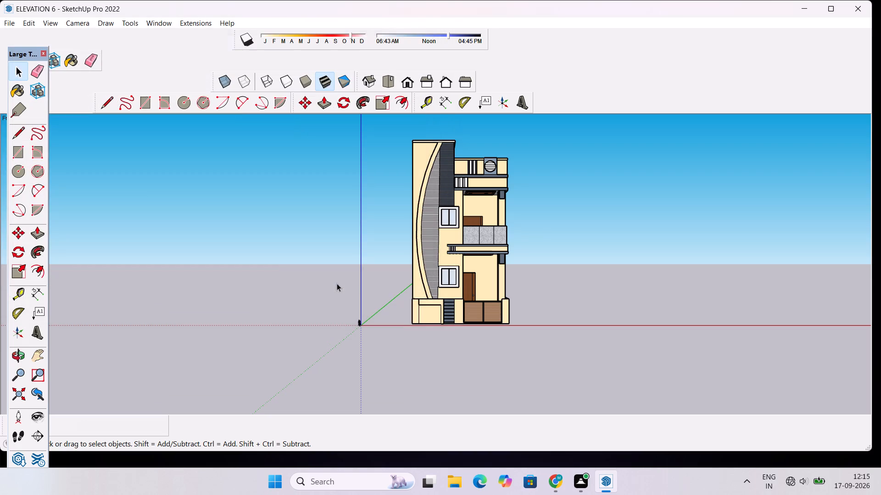
scroll(345, 276, "down", 3)
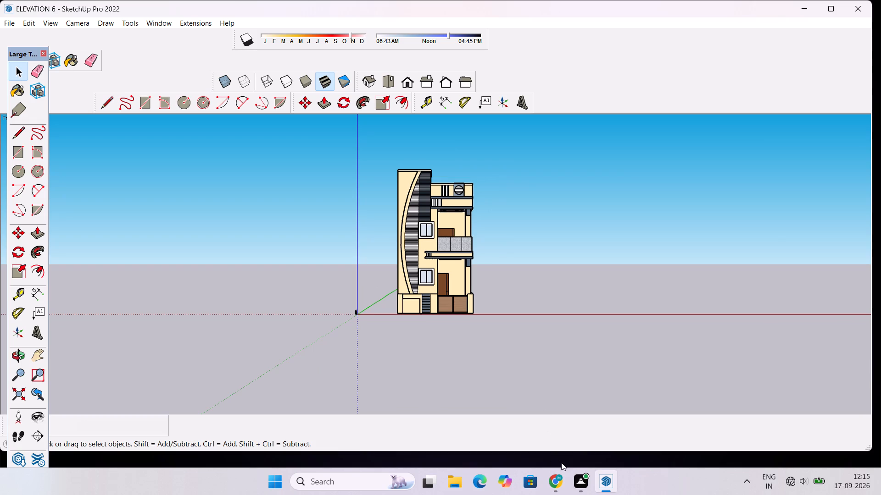